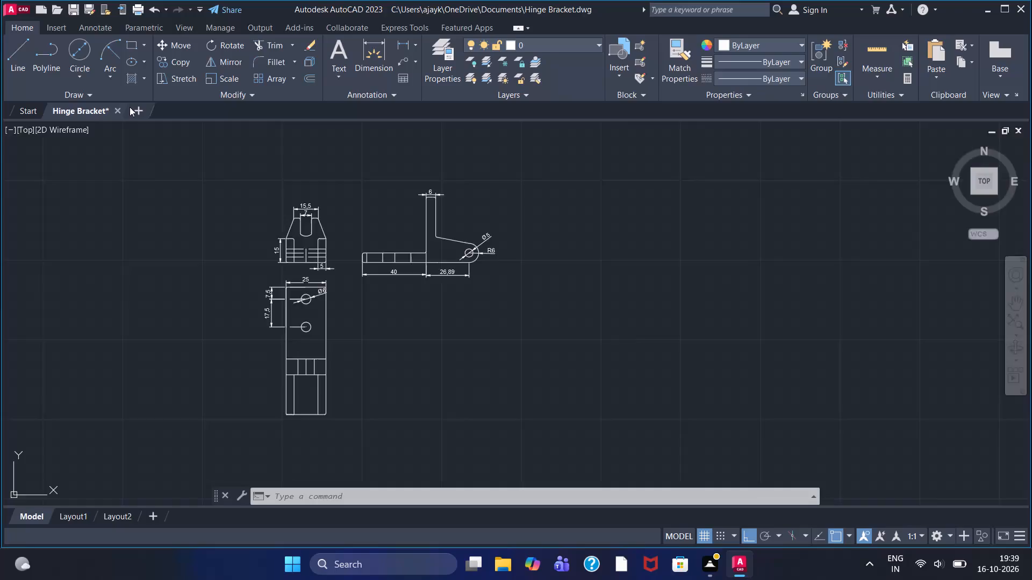
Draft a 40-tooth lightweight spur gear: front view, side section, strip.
Create a new blank drawing and close the Hinge Bracket drawing without saving its changes.
click(130, 107)
click(116, 110)
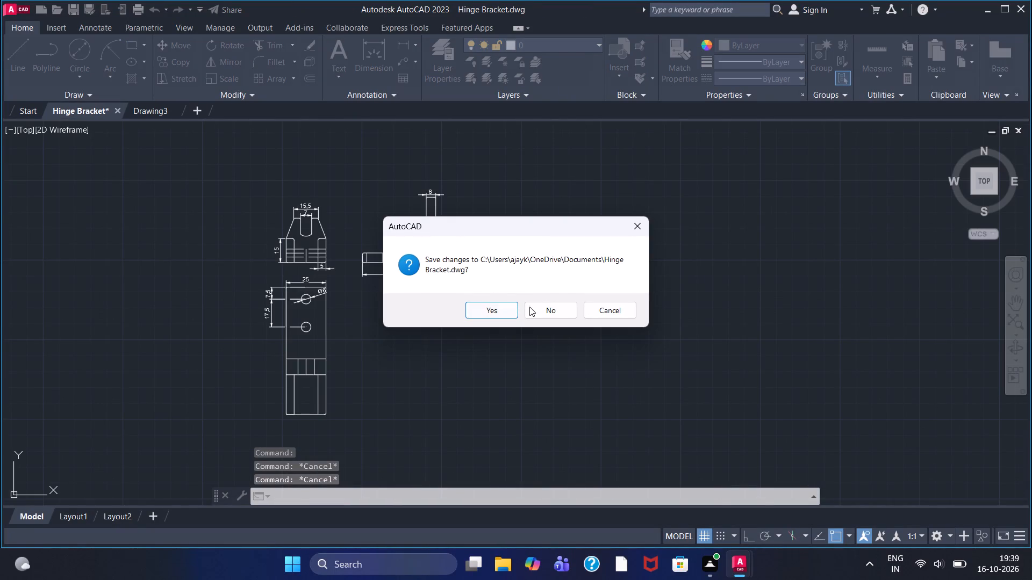
click(552, 309)
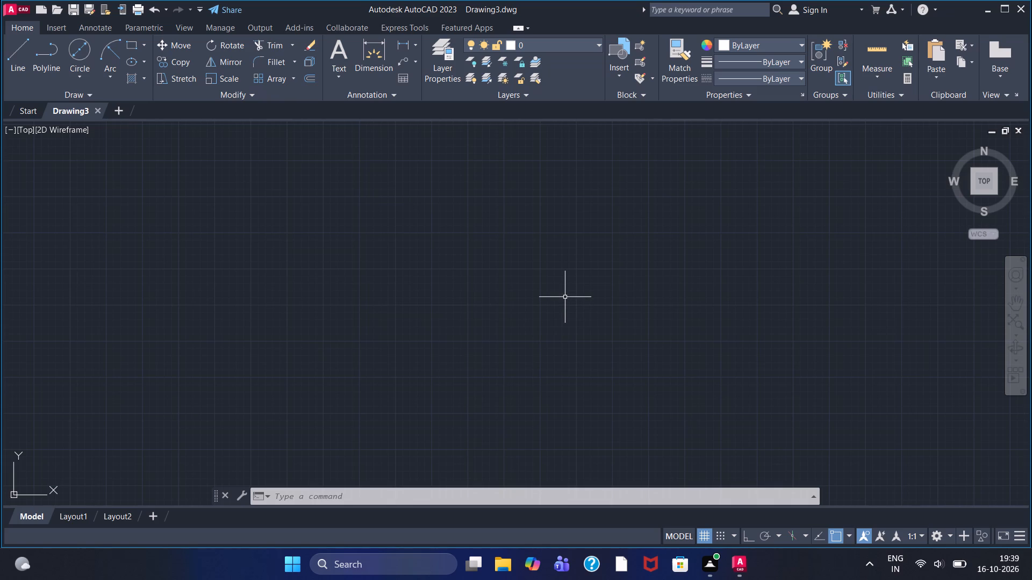
Draw a circle with a diameter of 102 in the empty drawing.
click(73, 39)
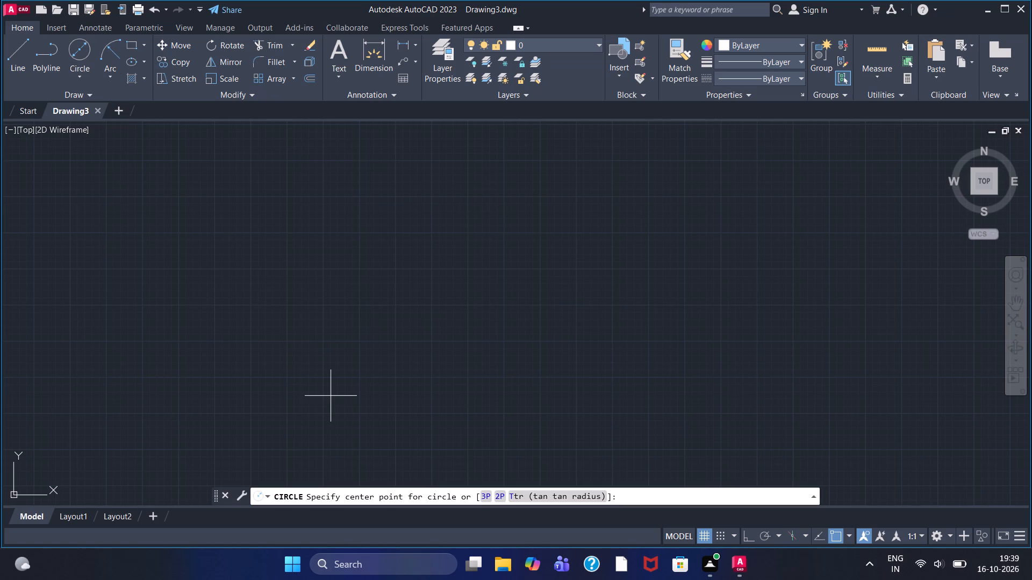
click(320, 287)
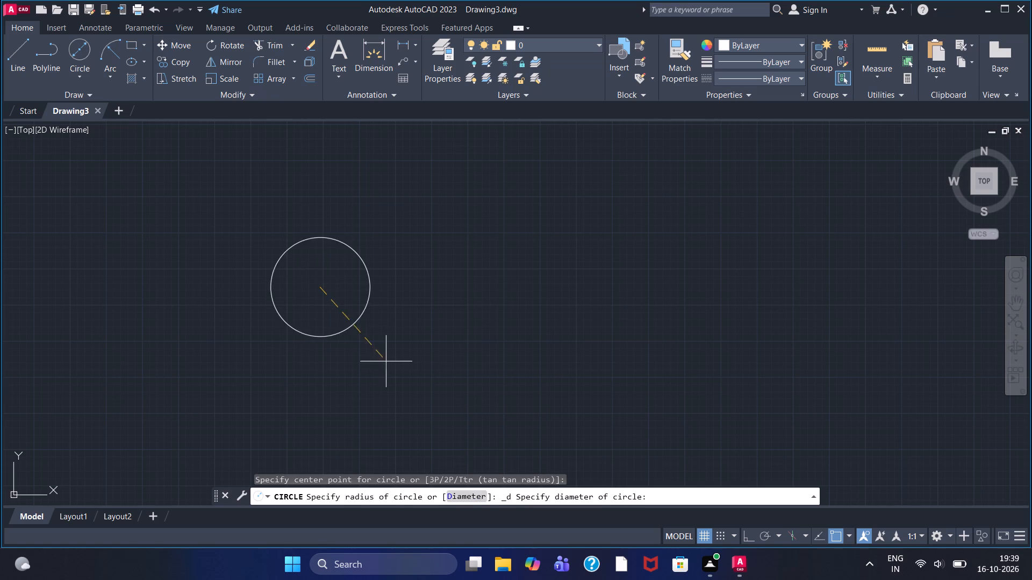
text(102)
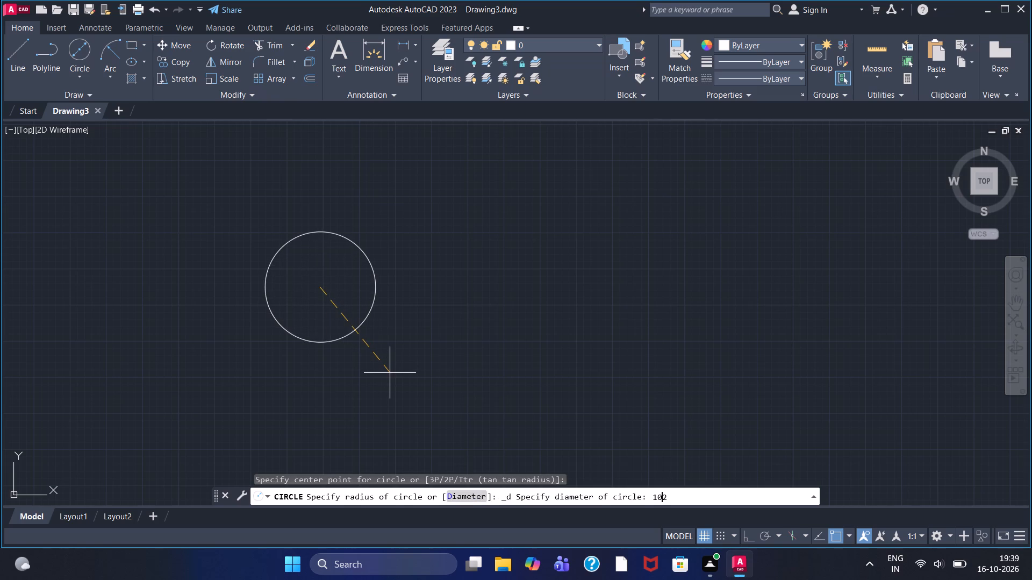
key(Return)
Draw a slightly smaller concentric circle inside the 102-diameter circle, sized freehand.
scroll(328, 292, up, 3)
scroll(277, 279, up, 2)
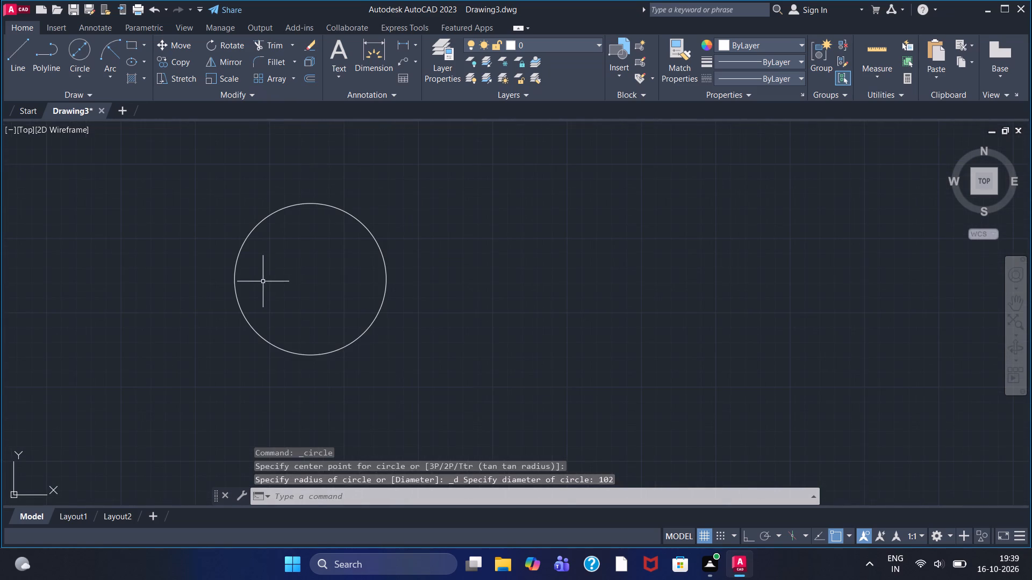
scroll(295, 271, up, 2)
scroll(295, 271, down, 1)
middle_drag(295, 271, 350, 272)
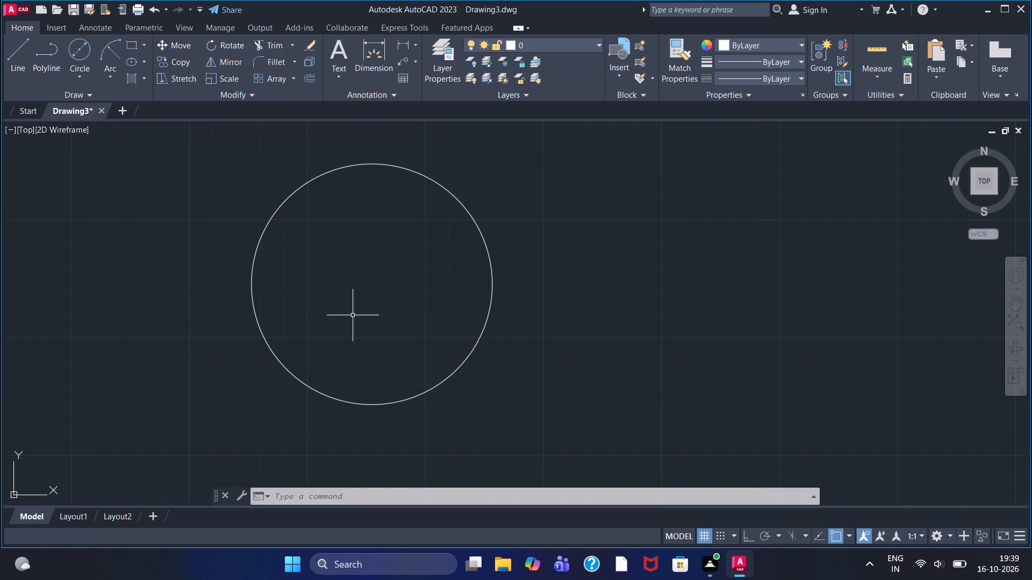
click(76, 57)
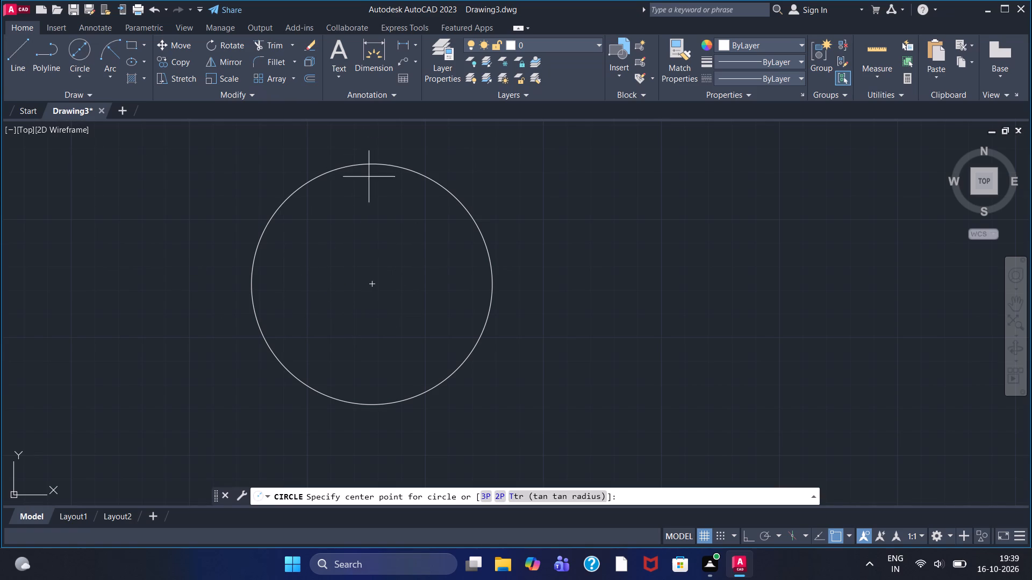
click(374, 284)
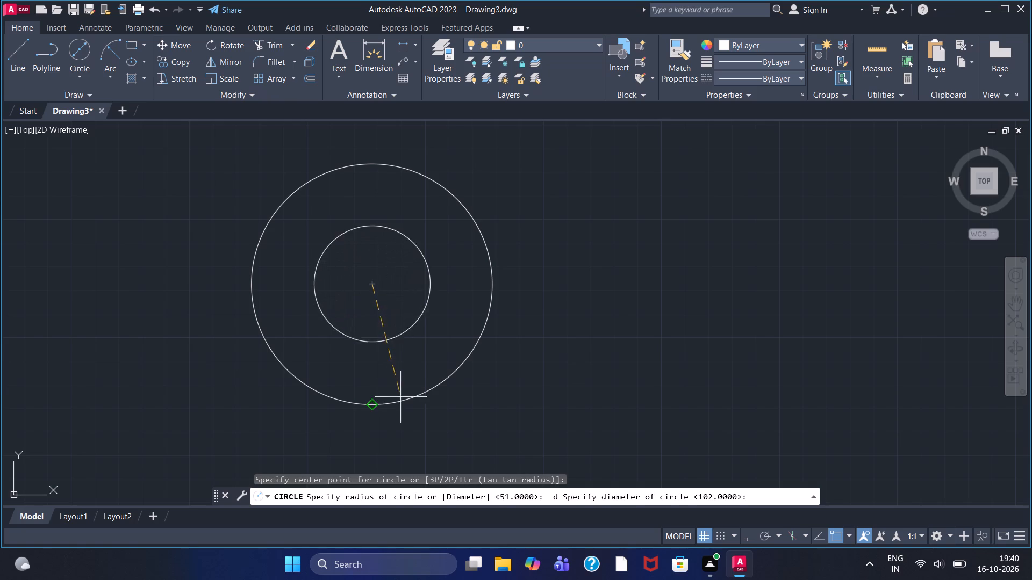
click(433, 485)
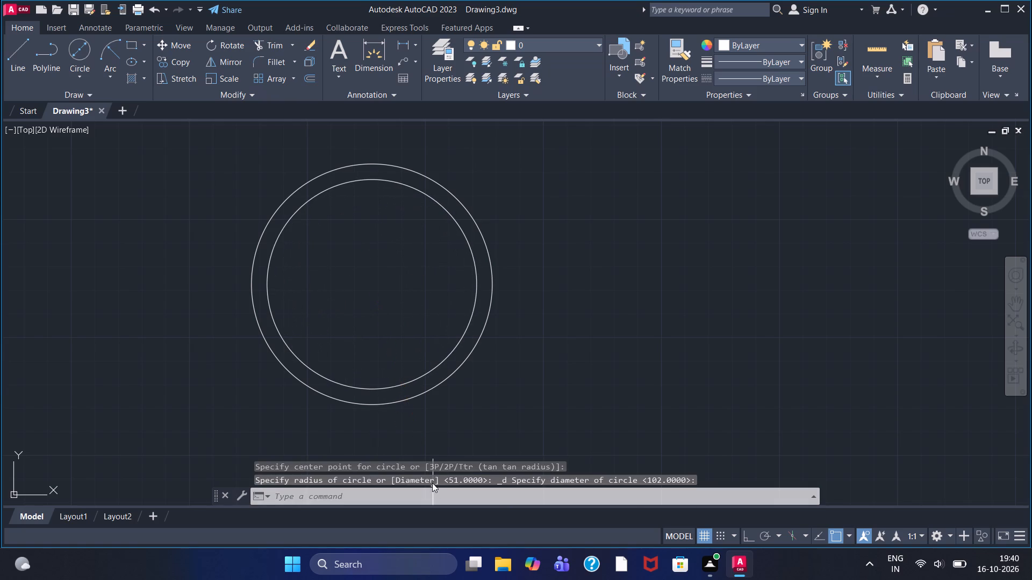
key(Escape)
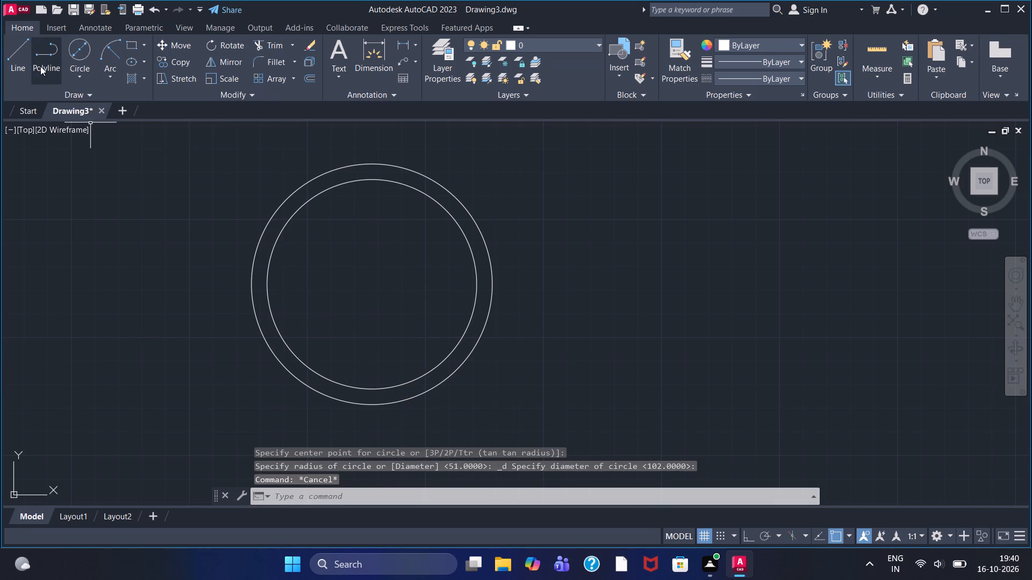
With Ortho on, draw a vertical line from the circles' common centre up to the top of the outer circle.
click(21, 61)
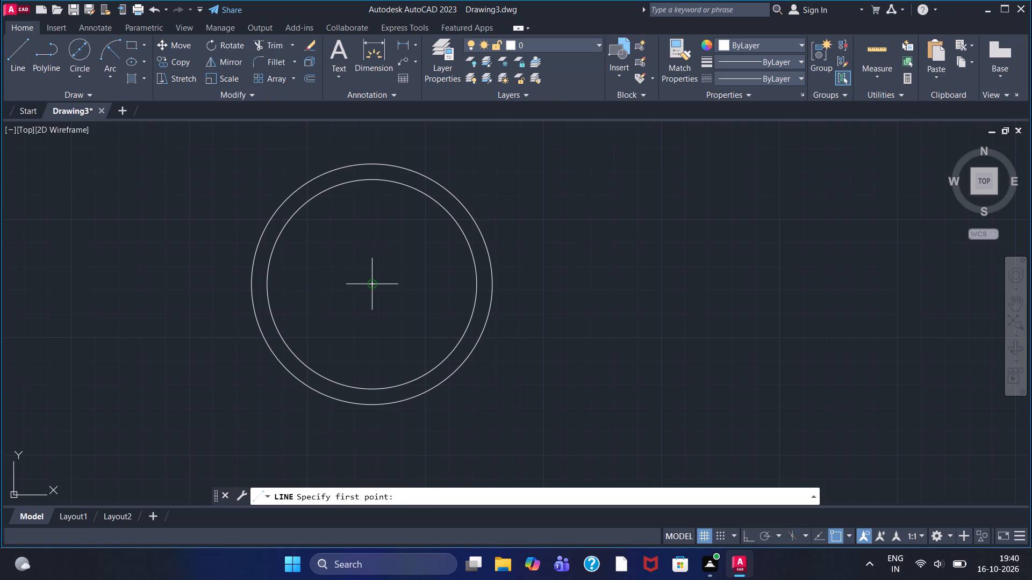
click(373, 282)
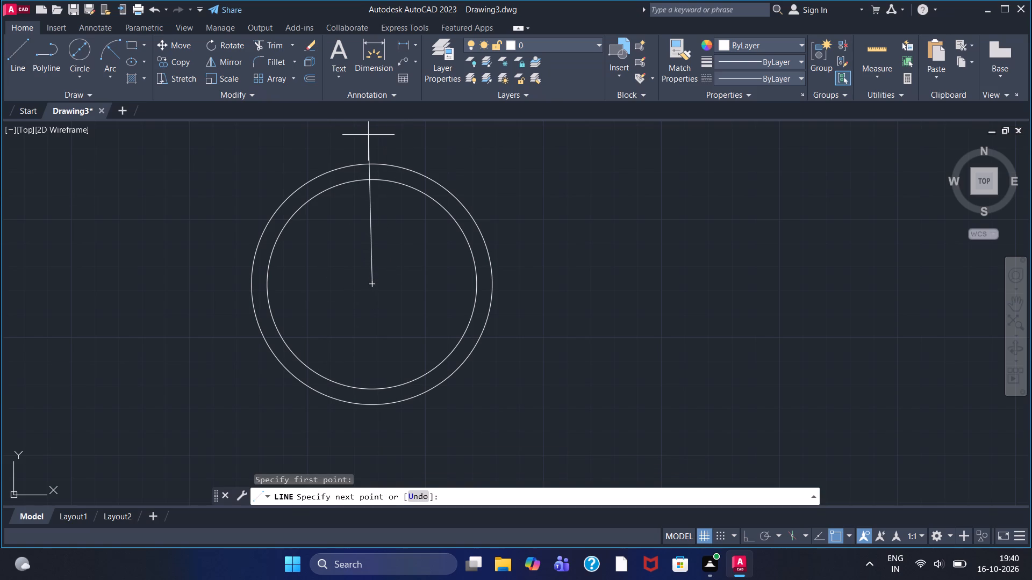
key(F8)
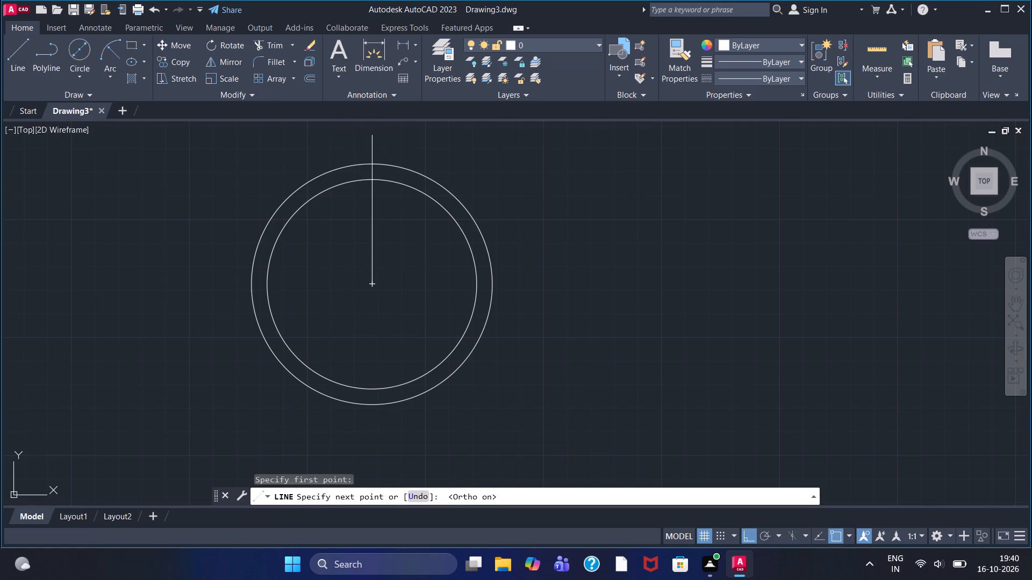
click(375, 161)
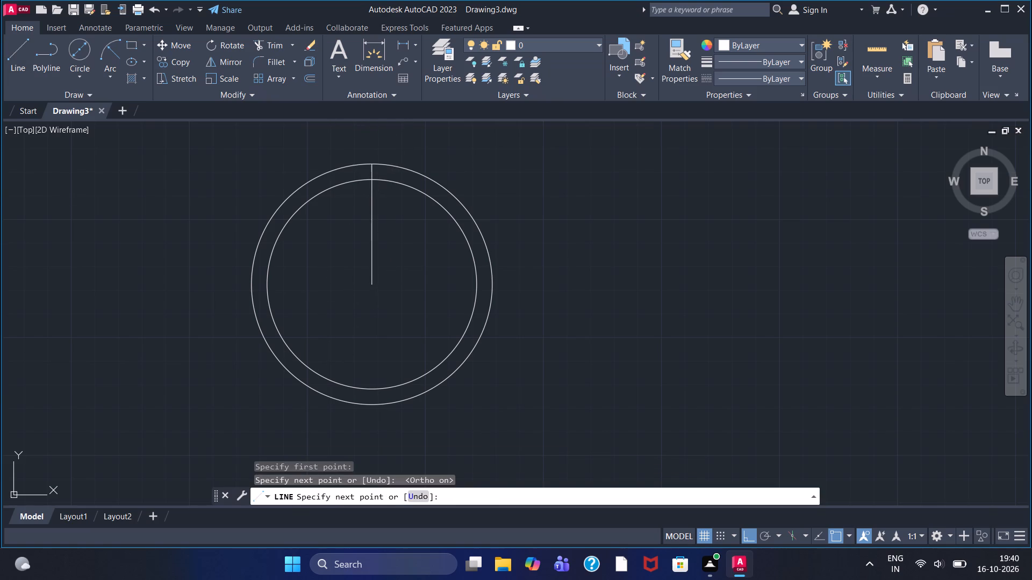
key(Escape)
Draw the half-tooth outline from the inner circle's top quadrant: 5 left, about 4.45 up, and a slanted line to the outer circle's top point.
scroll(375, 180, up, 2)
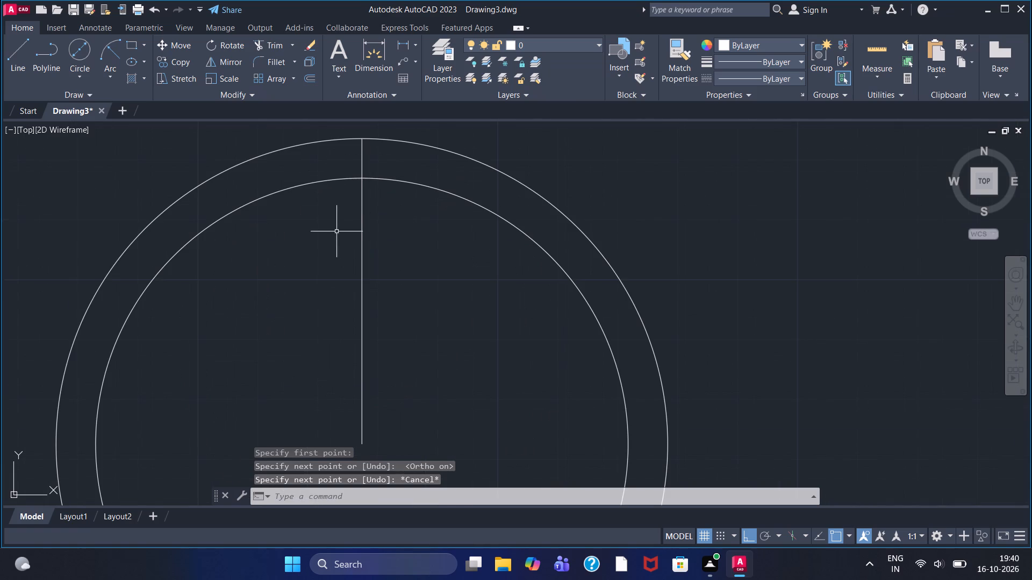
middle_drag(329, 237, 329, 286)
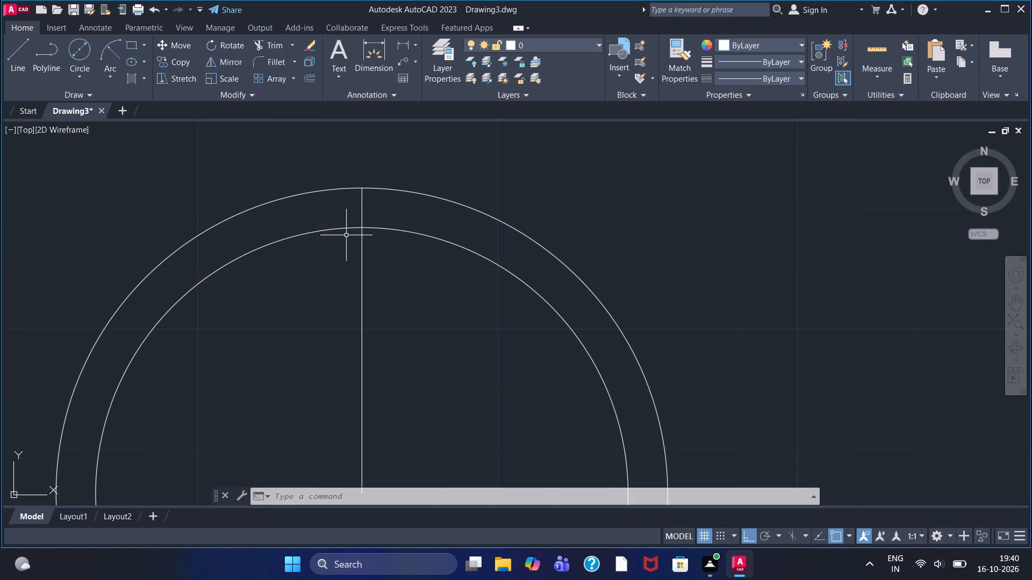
click(19, 55)
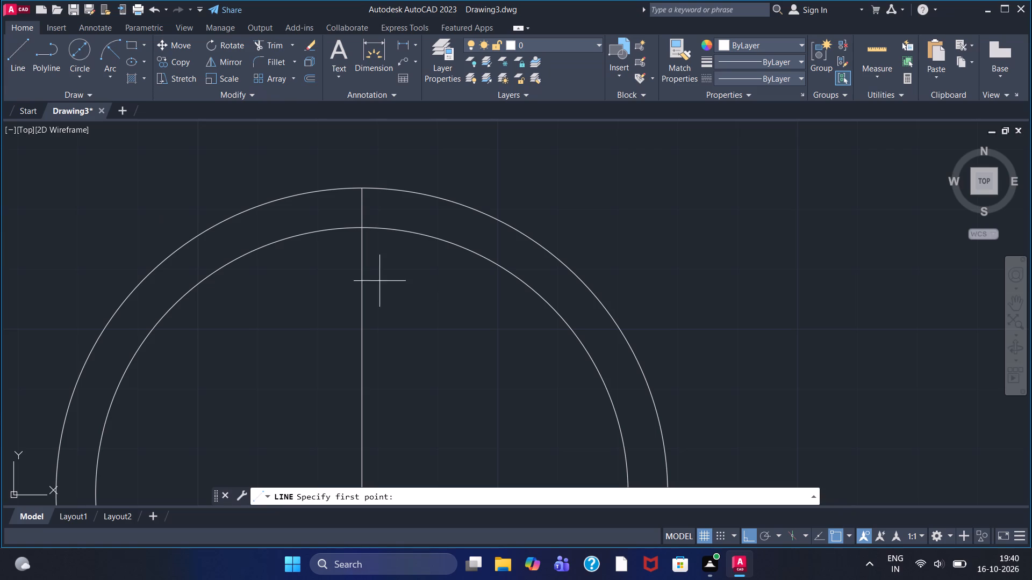
click(363, 231)
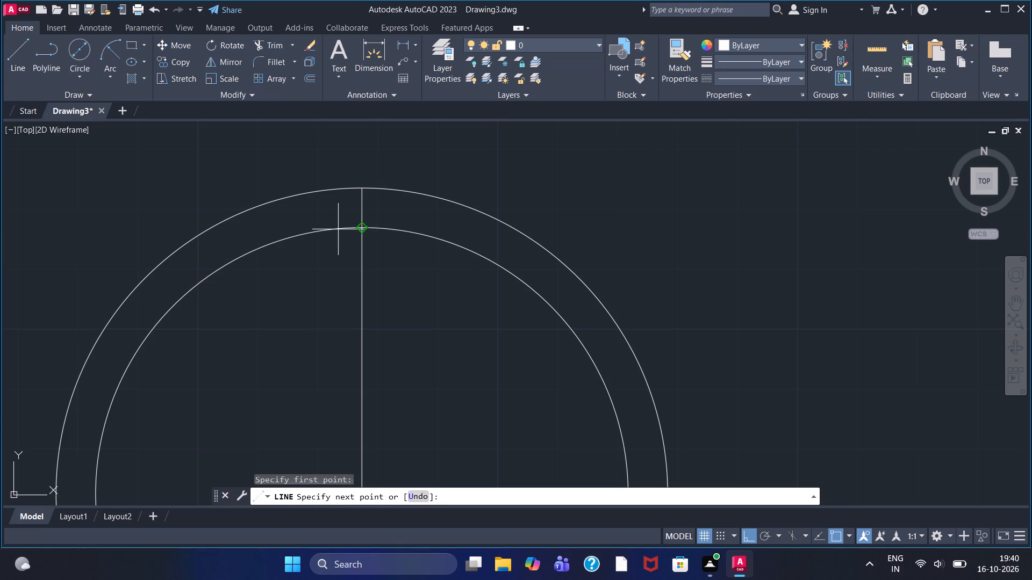
click(333, 229)
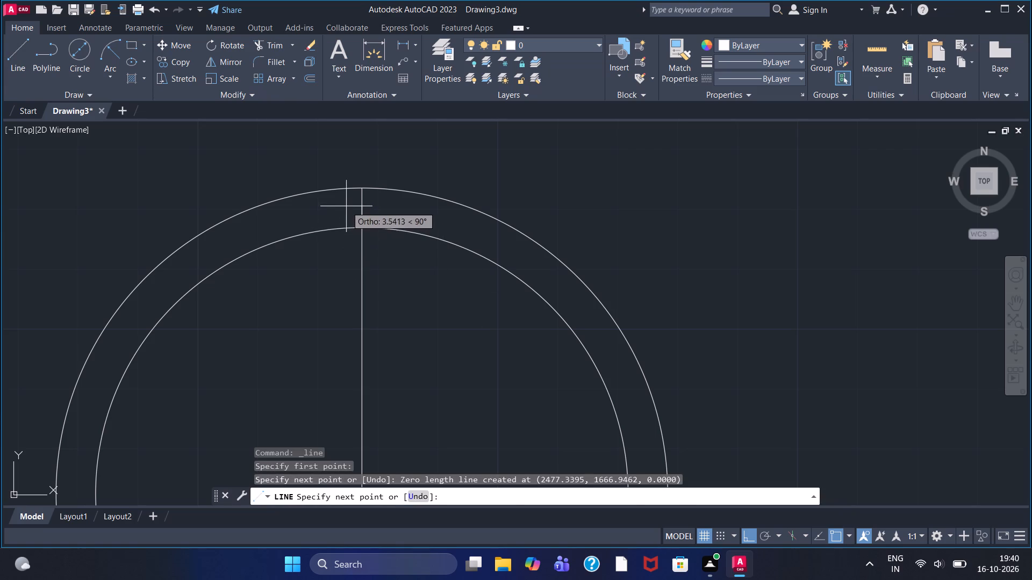
click(327, 229)
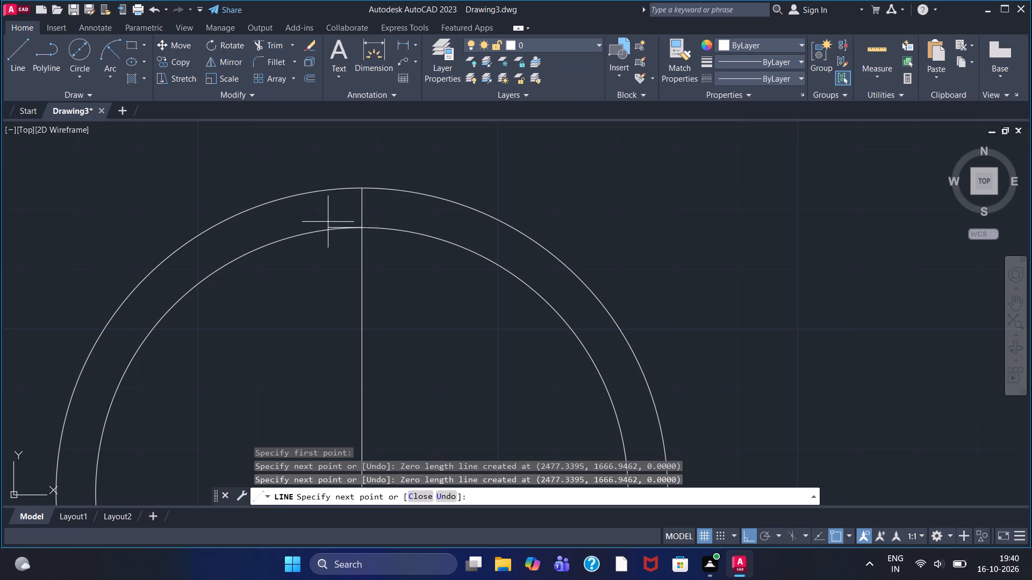
click(325, 224)
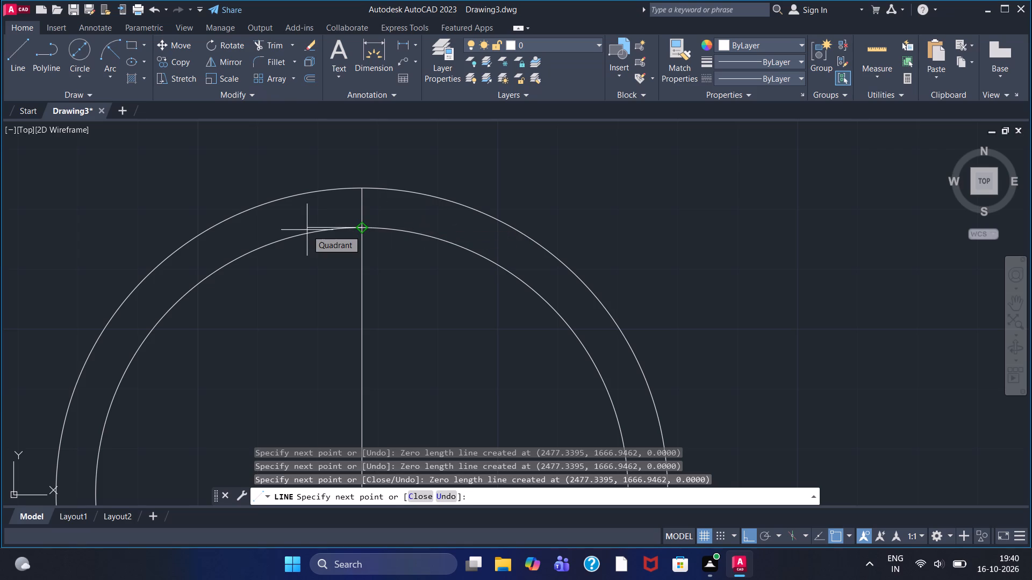
key(5)
key(Return)
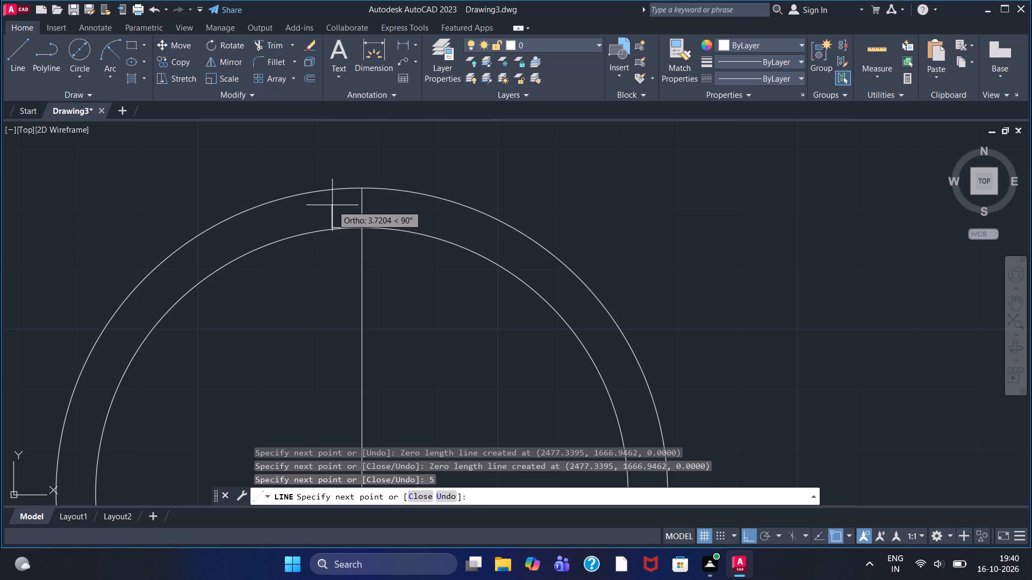
middle_drag(332, 205, 325, 282)
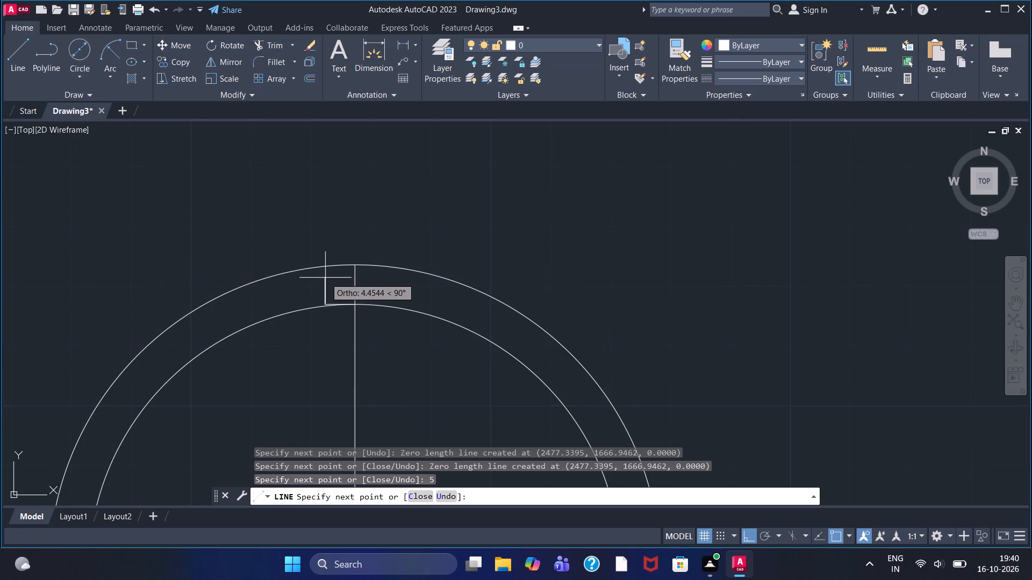
click(325, 278)
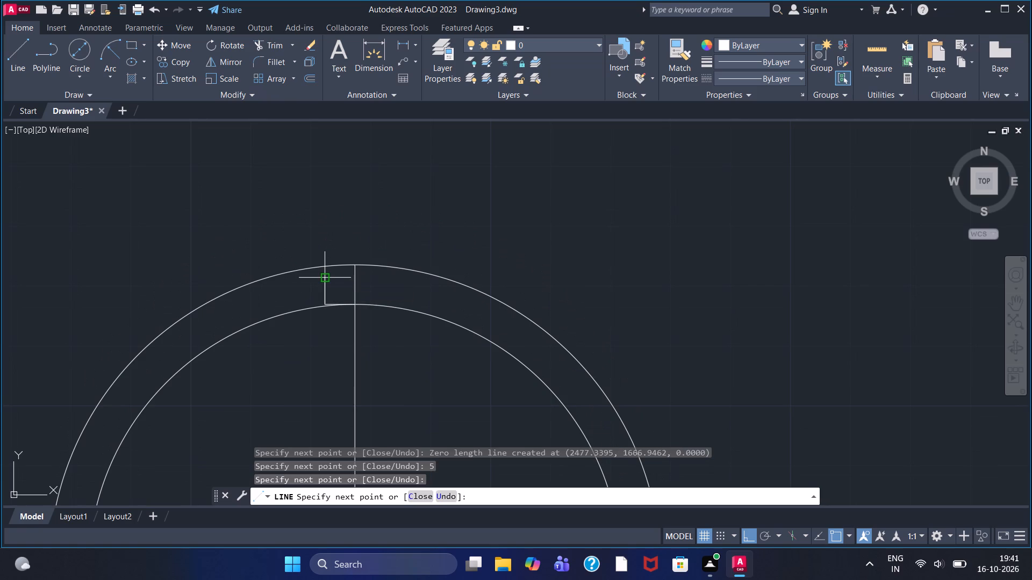
key(F8)
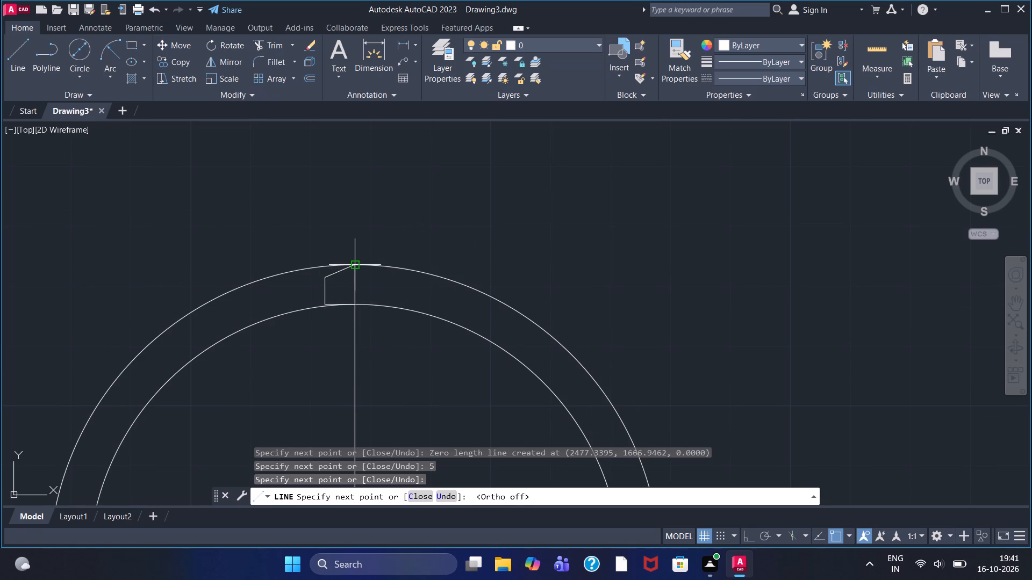
click(354, 265)
key(Escape)
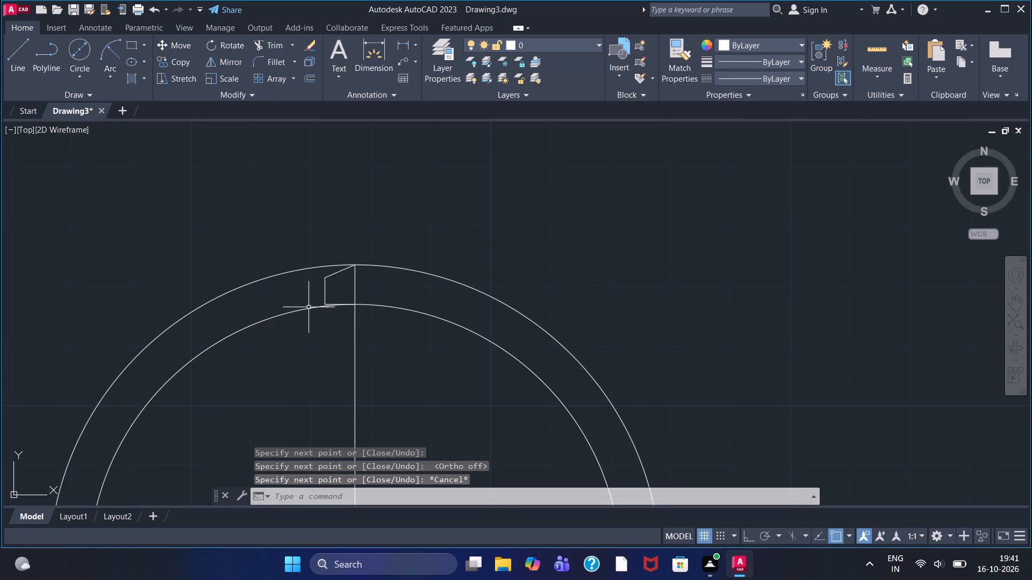
Mirror the three half-tooth lines about the vertical centre line, keeping the source objects.
click(245, 63)
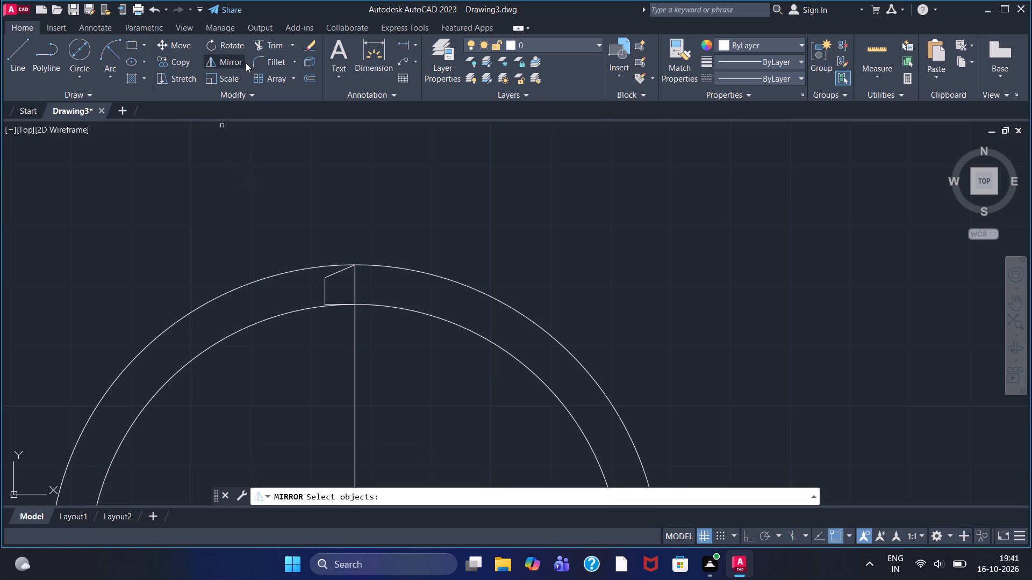
click(331, 275)
click(326, 290)
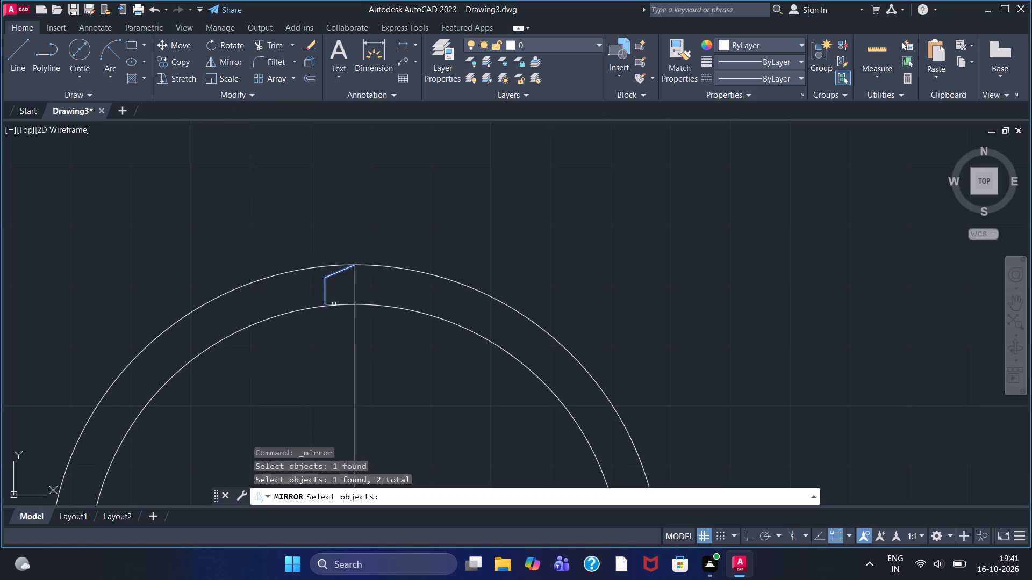
click(334, 304)
key(Return)
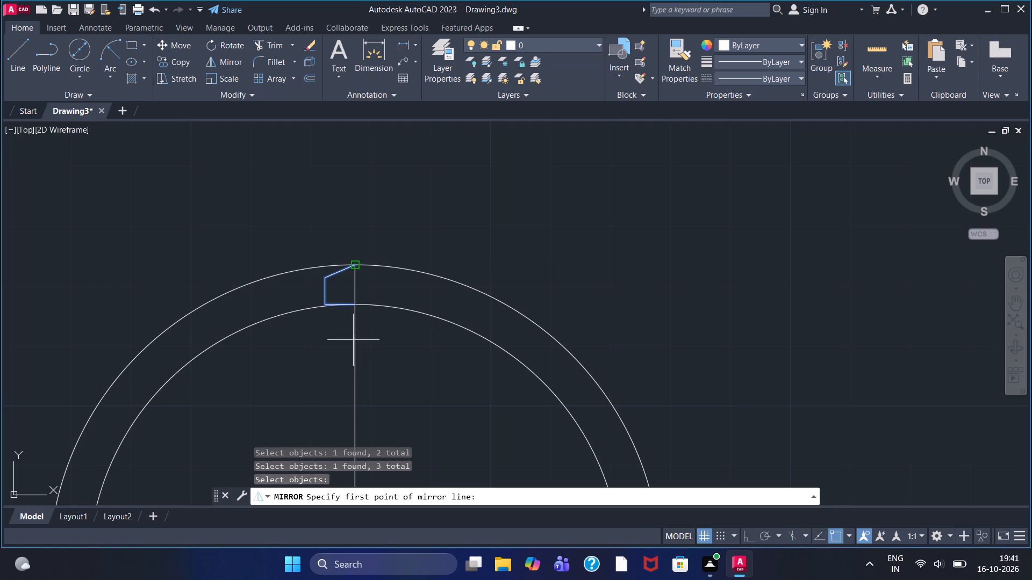
click(353, 417)
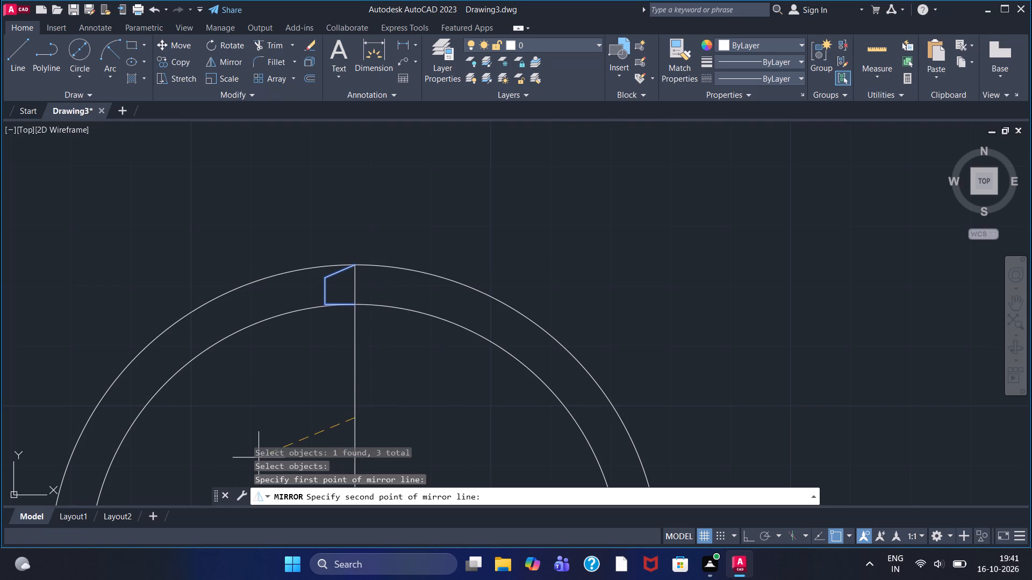
middle_drag(342, 419, 375, 221)
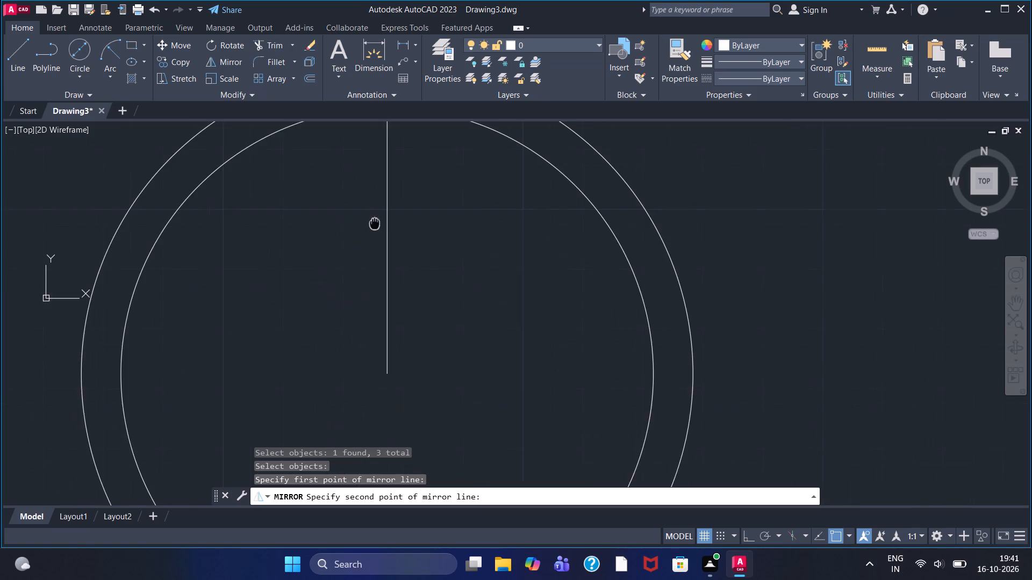
middle_drag(375, 221, 363, 268)
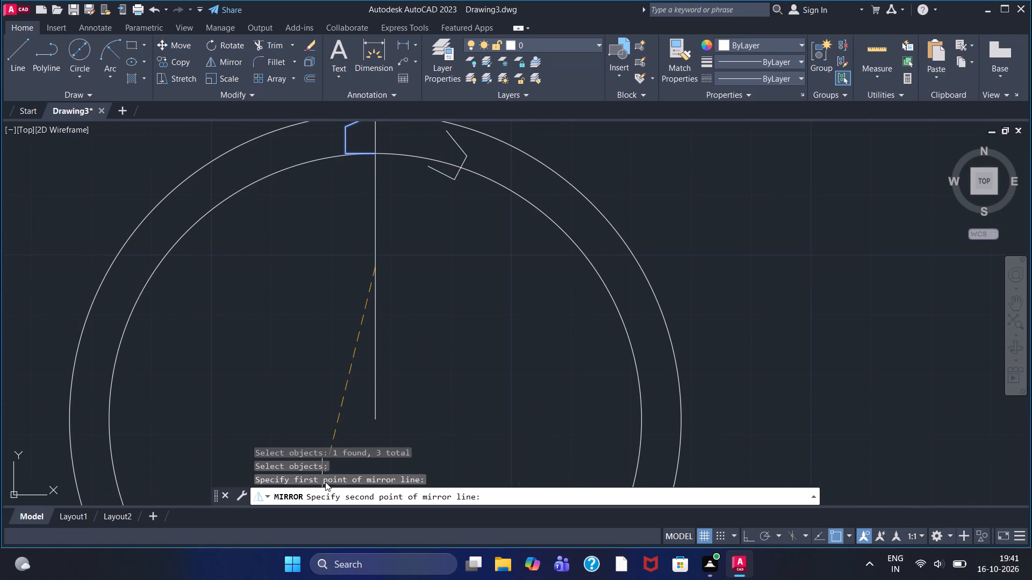
scroll(383, 459, up, 1)
scroll(383, 459, down, 1)
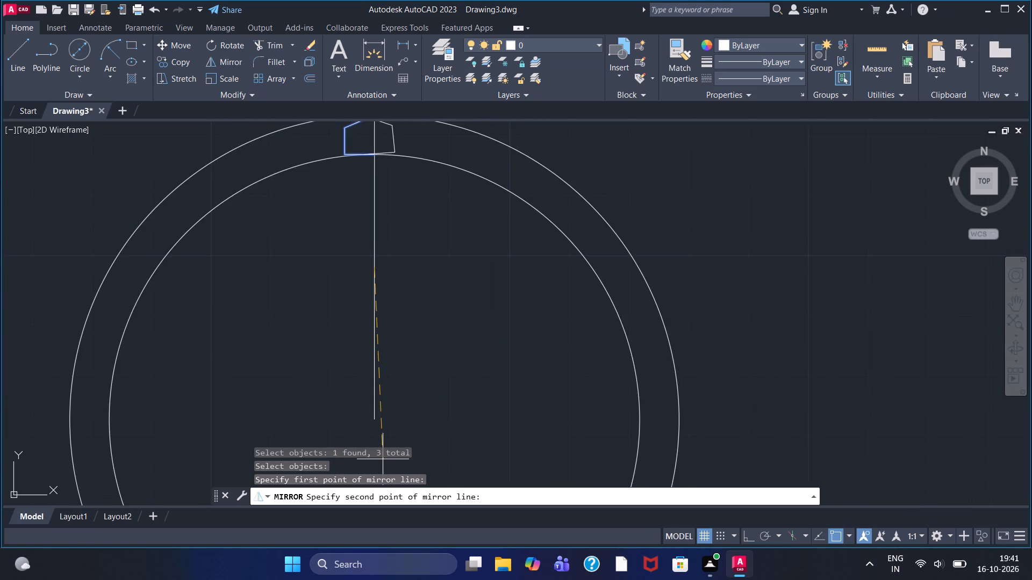
scroll(383, 459, down, 1)
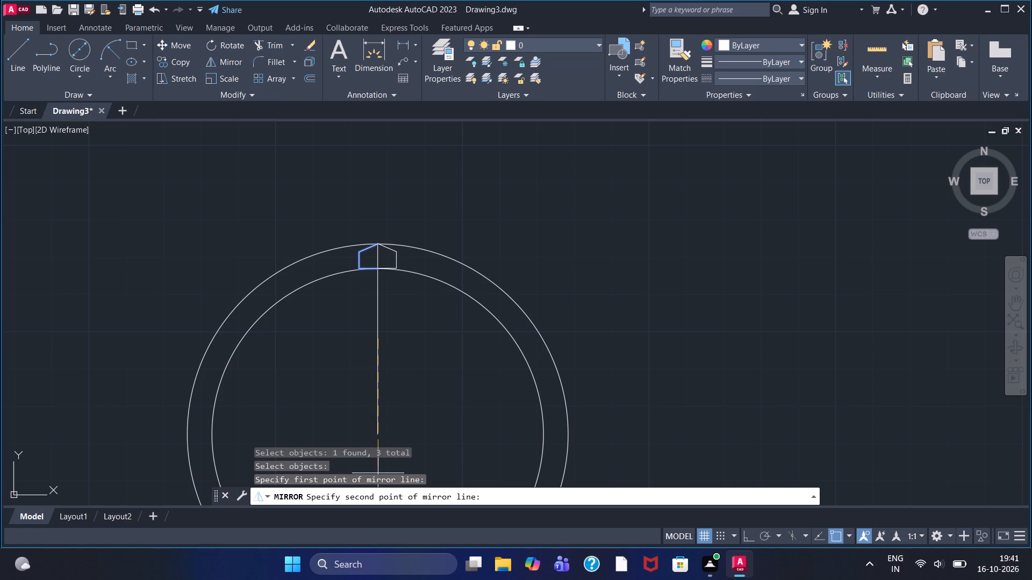
click(378, 473)
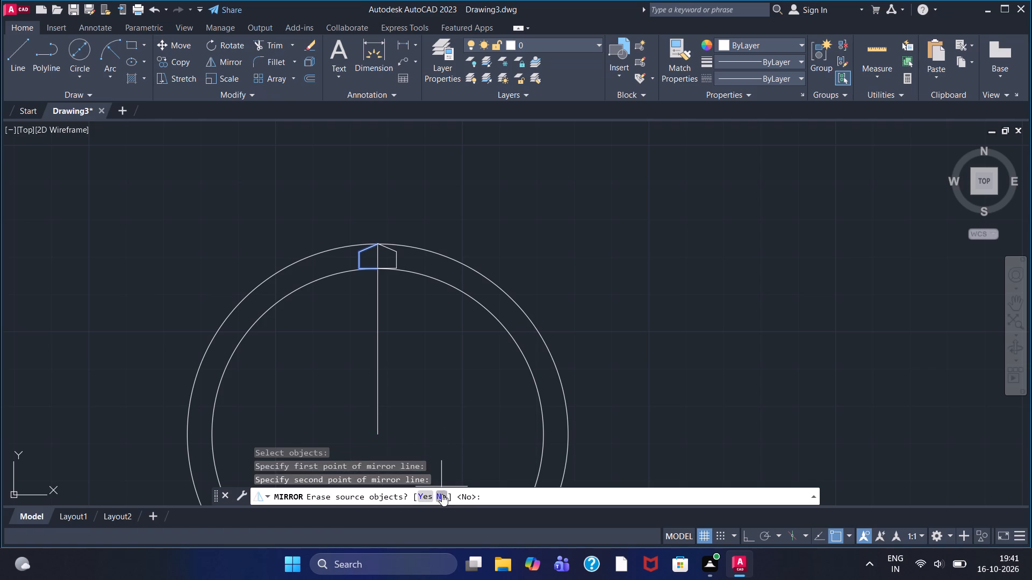
click(442, 494)
Erase the slanted line on the left half of the tooth.
scroll(380, 263, up, 5)
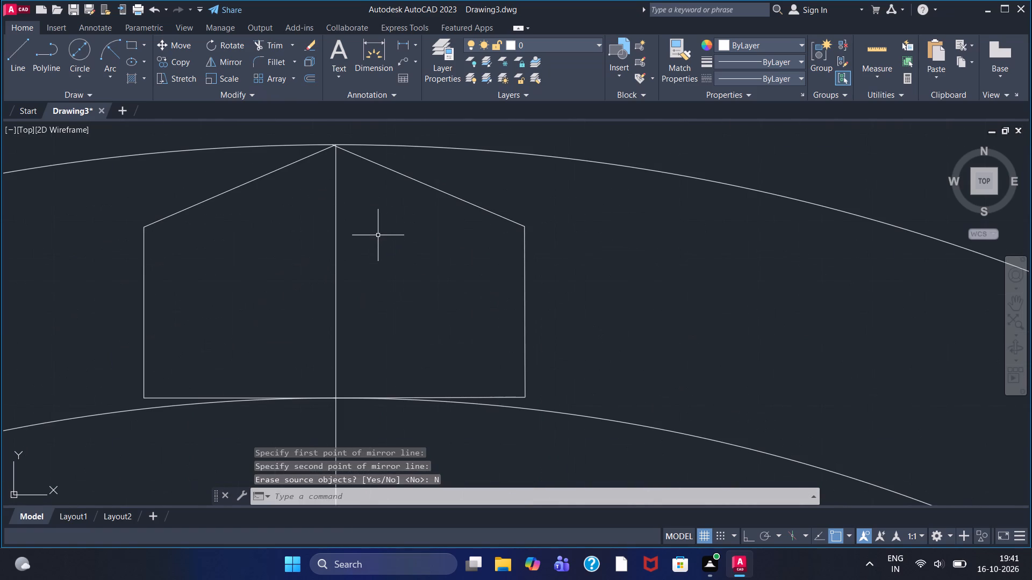
scroll(378, 235, down, 1)
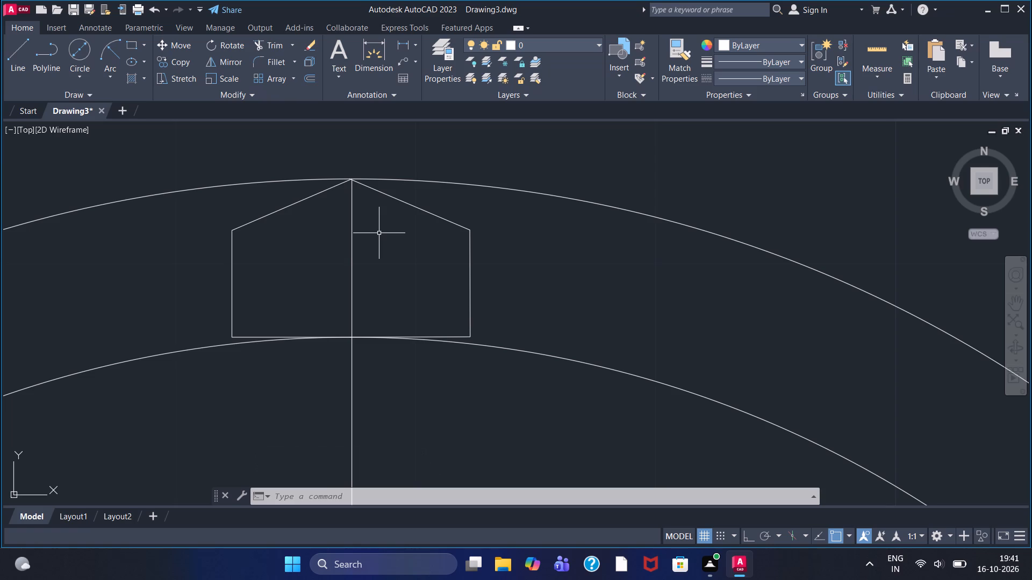
key(Escape)
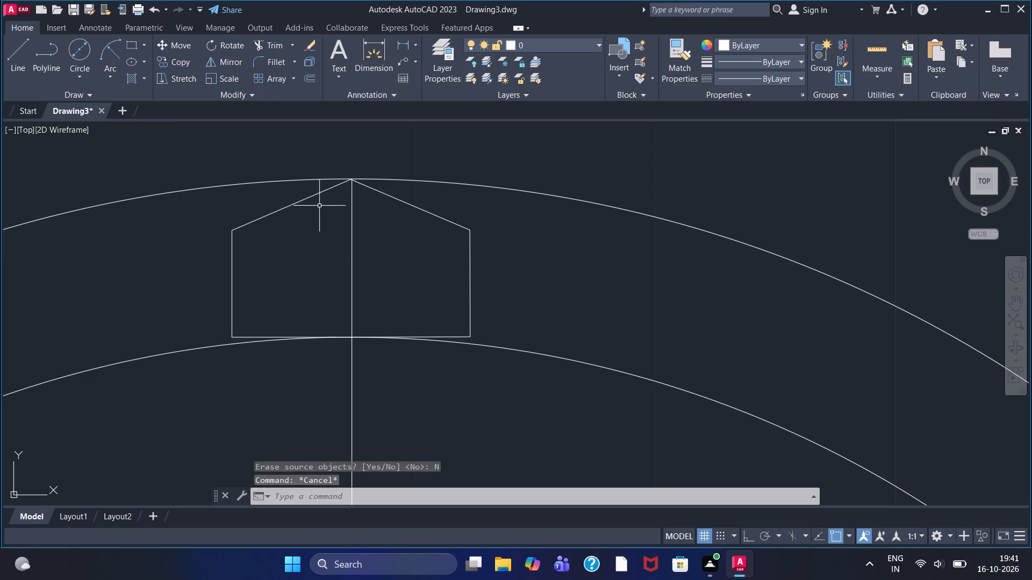
click(317, 195)
key(Delete)
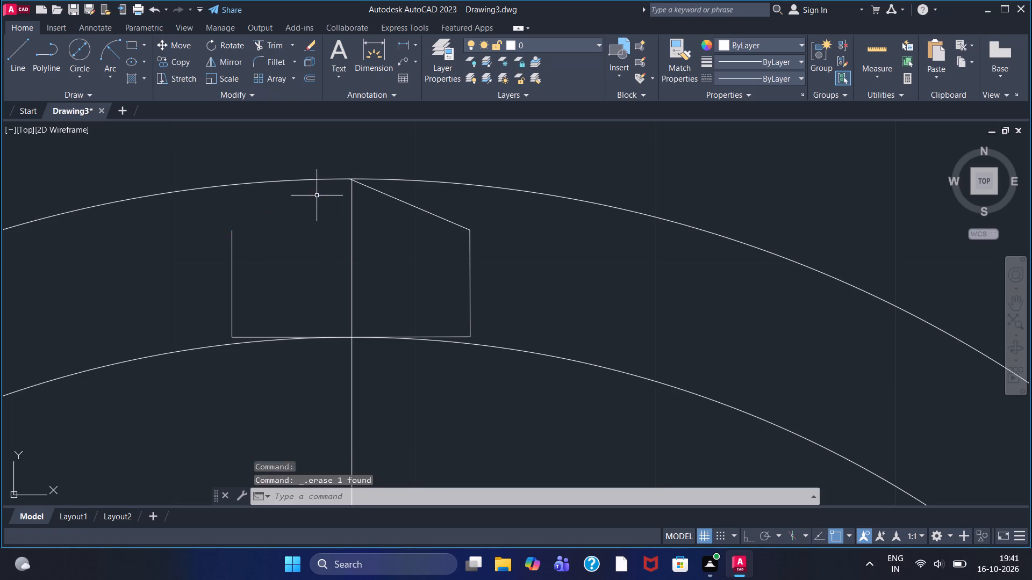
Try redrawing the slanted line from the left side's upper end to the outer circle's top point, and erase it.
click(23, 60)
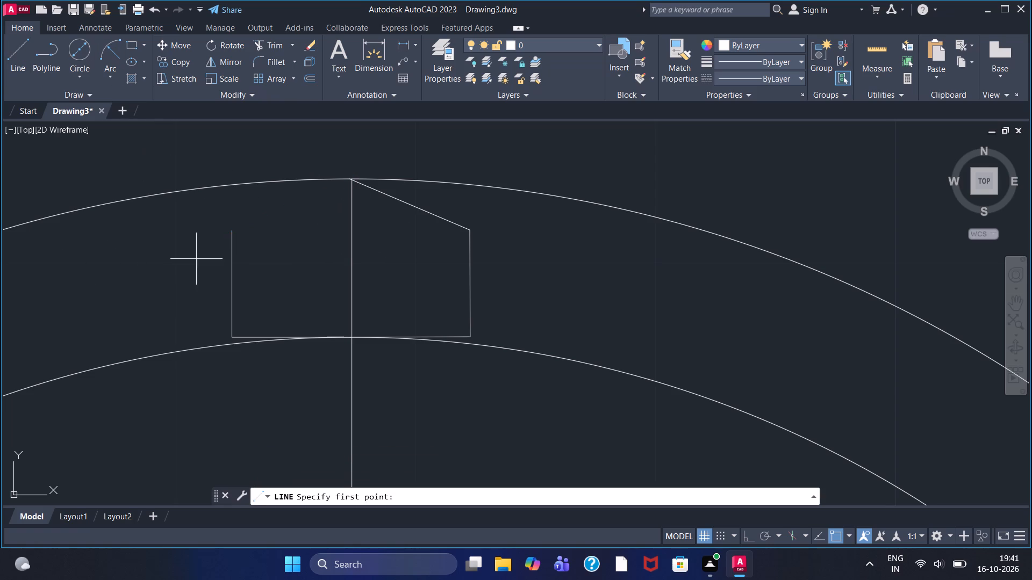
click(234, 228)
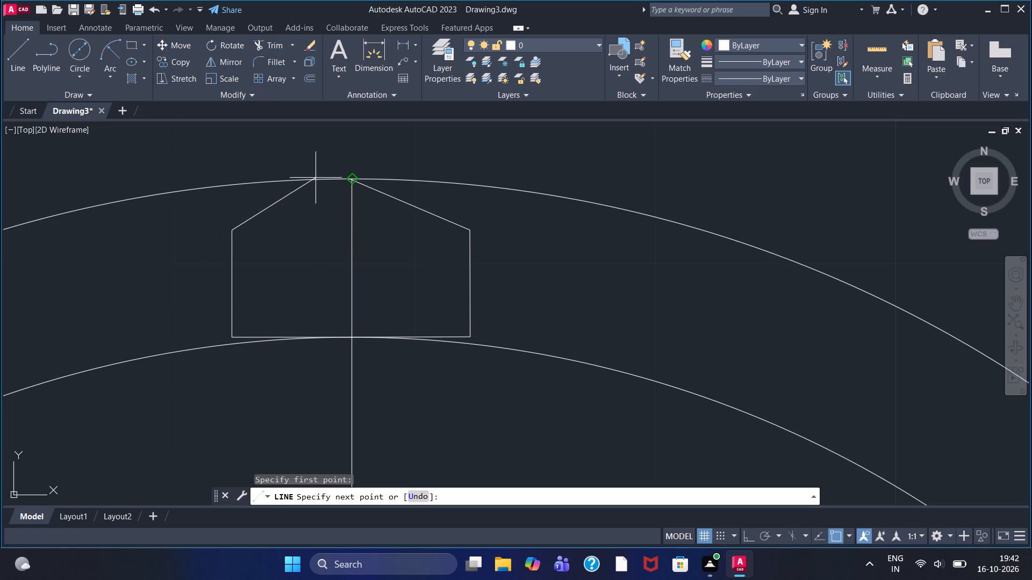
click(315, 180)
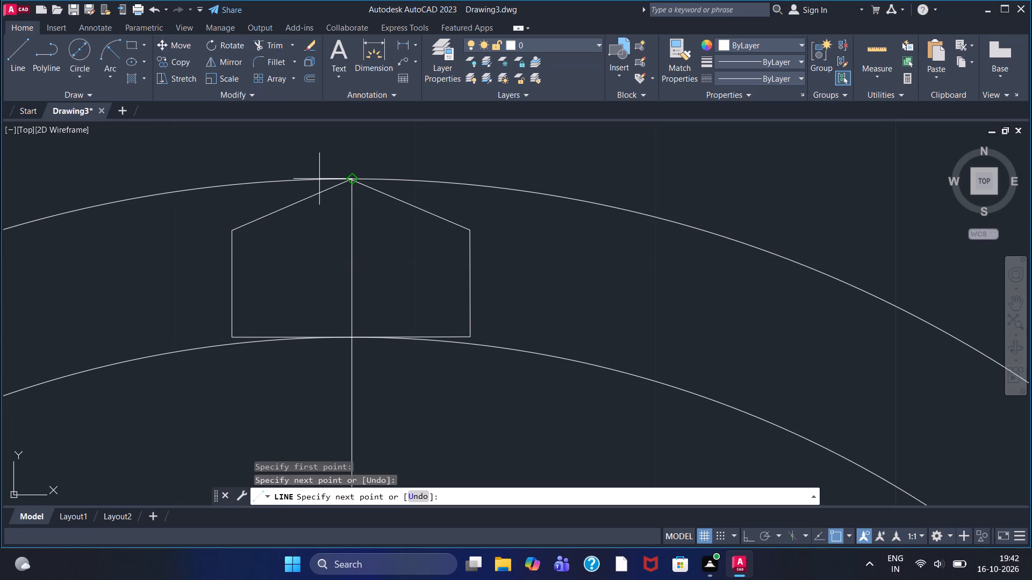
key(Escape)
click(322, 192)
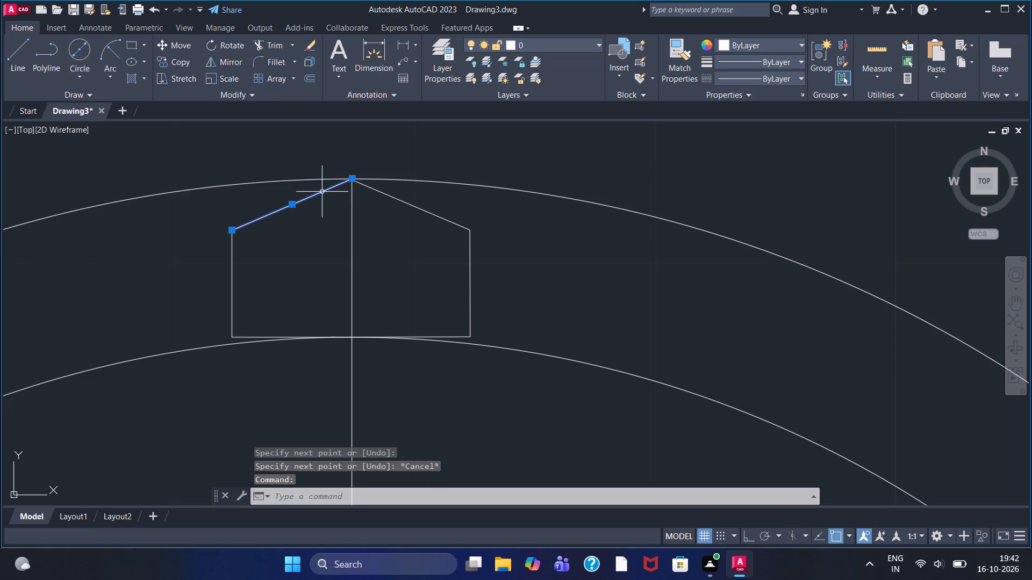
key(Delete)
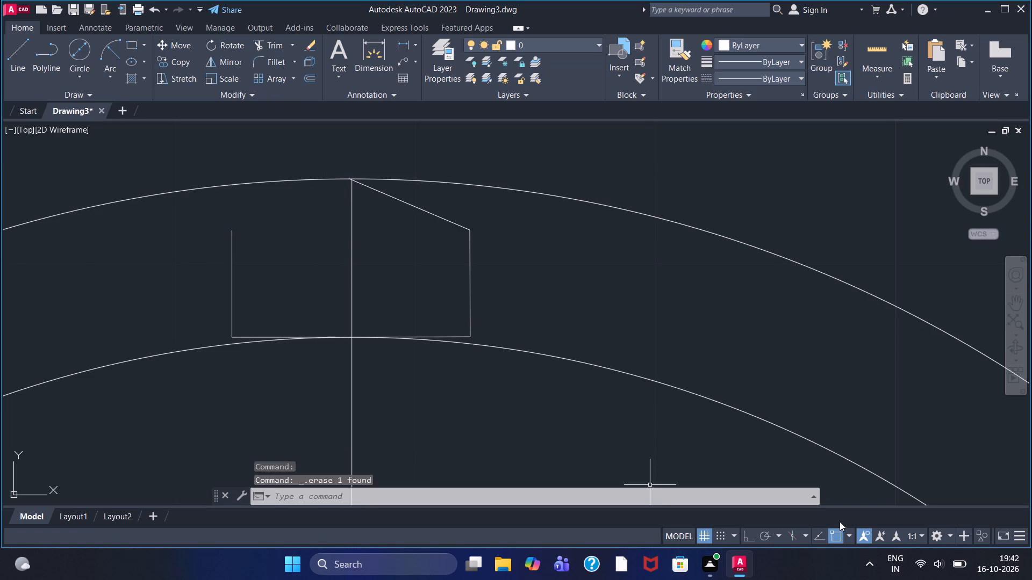
Turn off the Quadrant object snap.
click(847, 538)
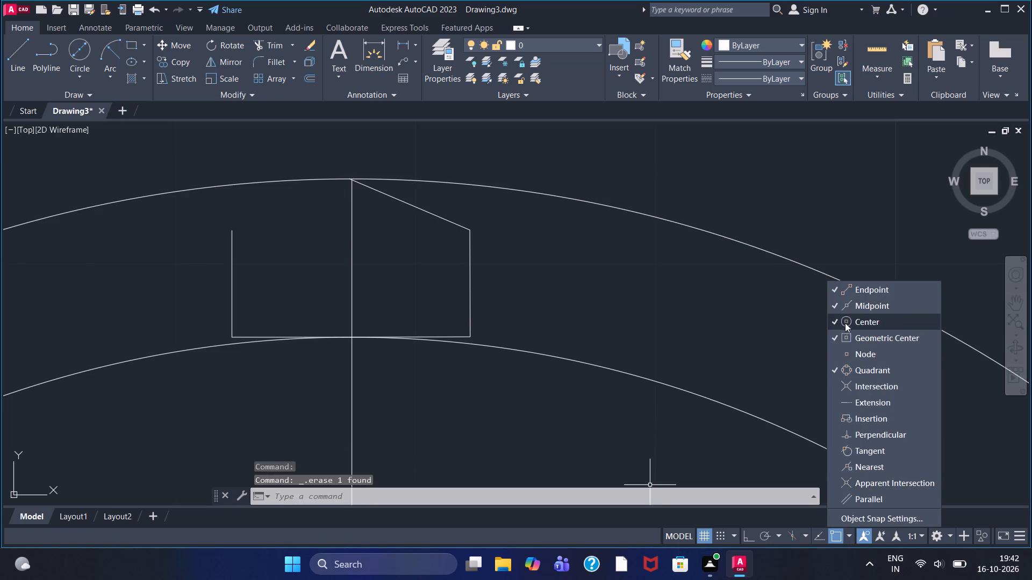
click(858, 372)
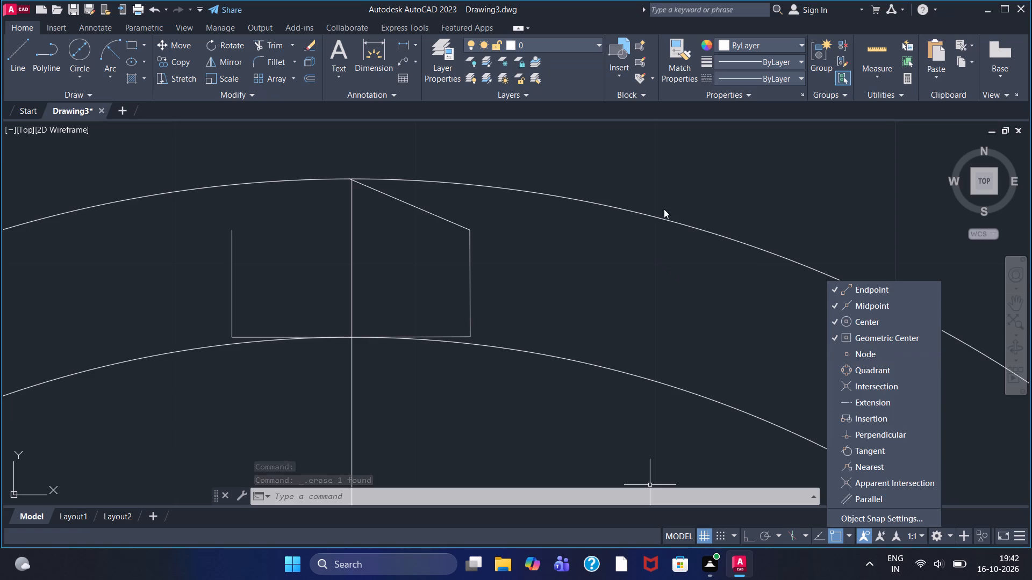
click(677, 184)
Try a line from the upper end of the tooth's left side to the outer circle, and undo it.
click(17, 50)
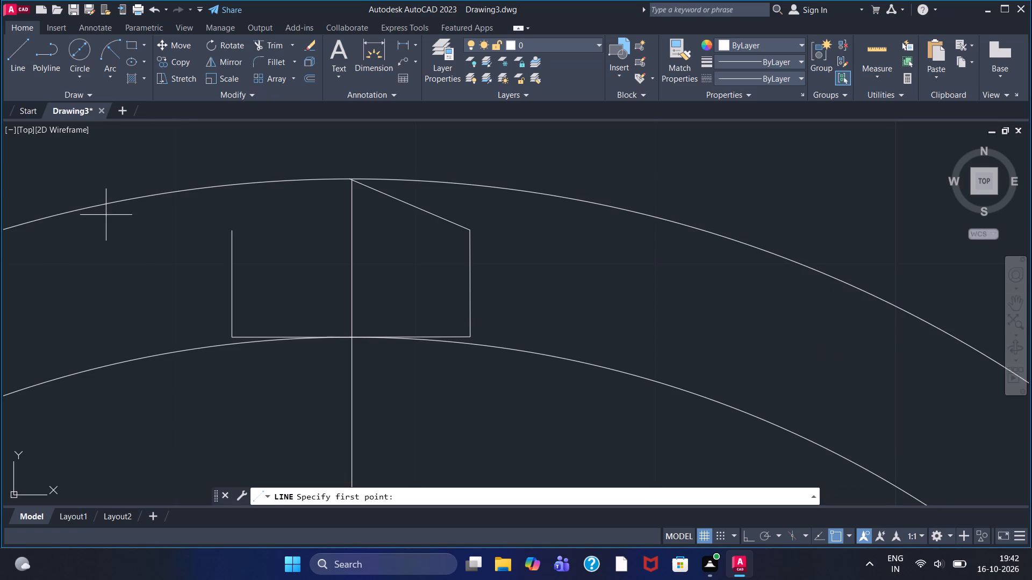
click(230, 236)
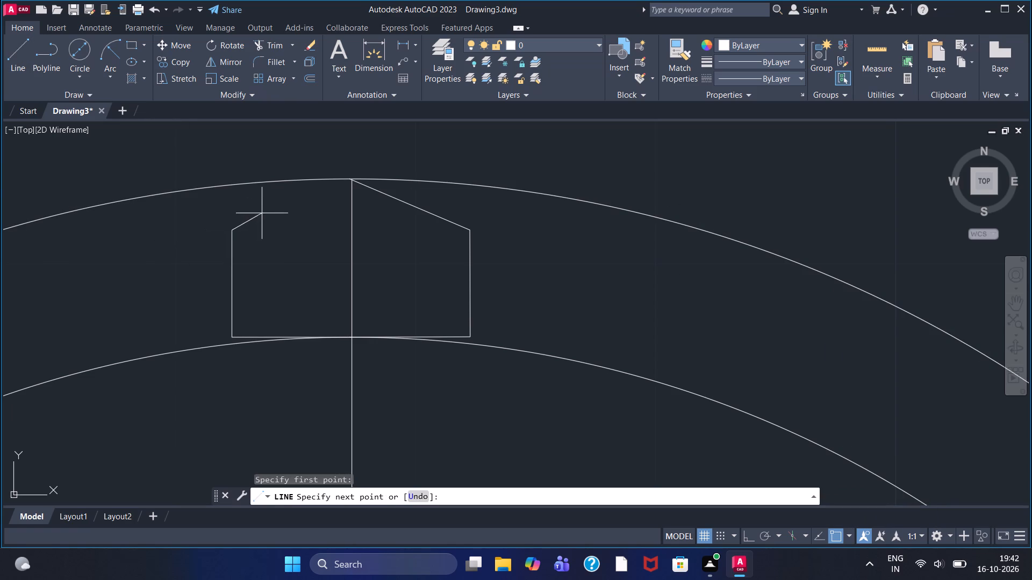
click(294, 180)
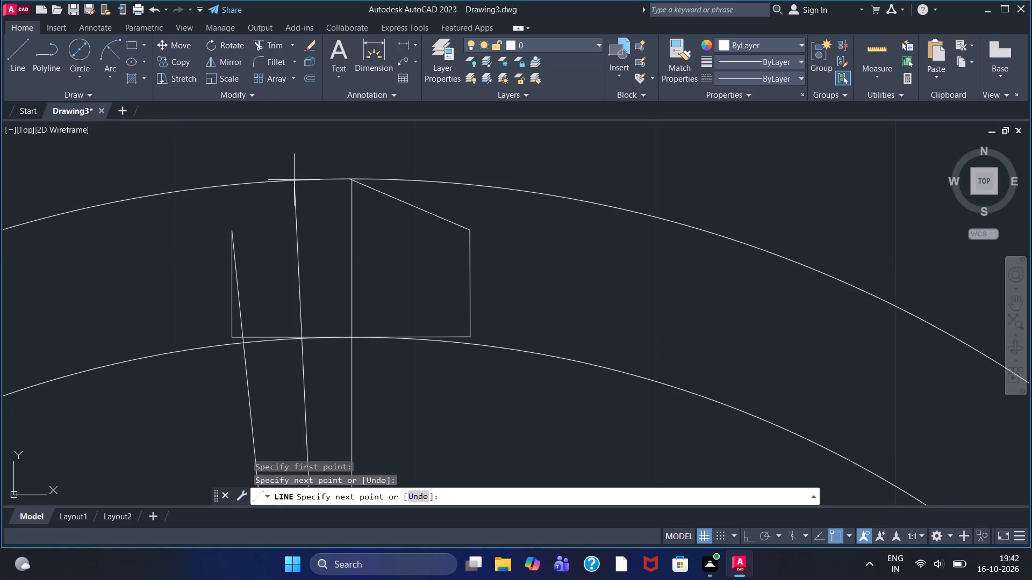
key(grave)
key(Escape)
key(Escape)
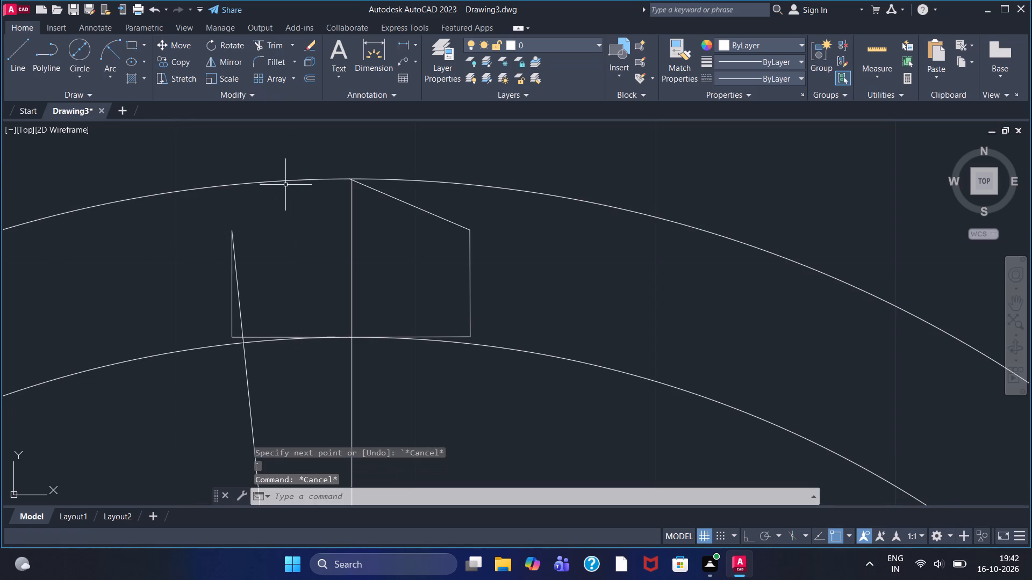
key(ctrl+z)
Erase the outer 102-diameter circle.
scroll(292, 222, down, 1)
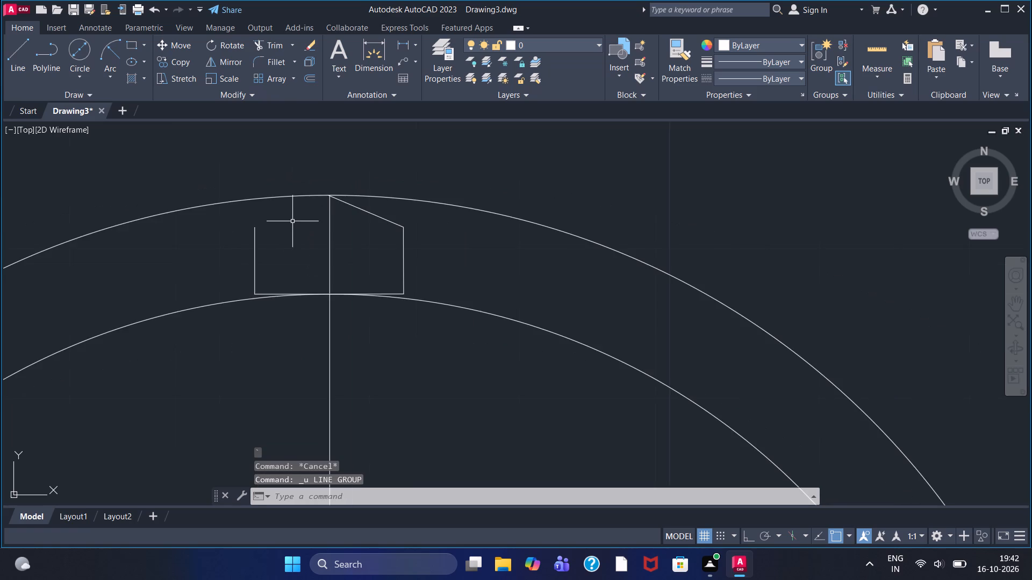
scroll(292, 221, up, 1)
scroll(293, 220, down, 3)
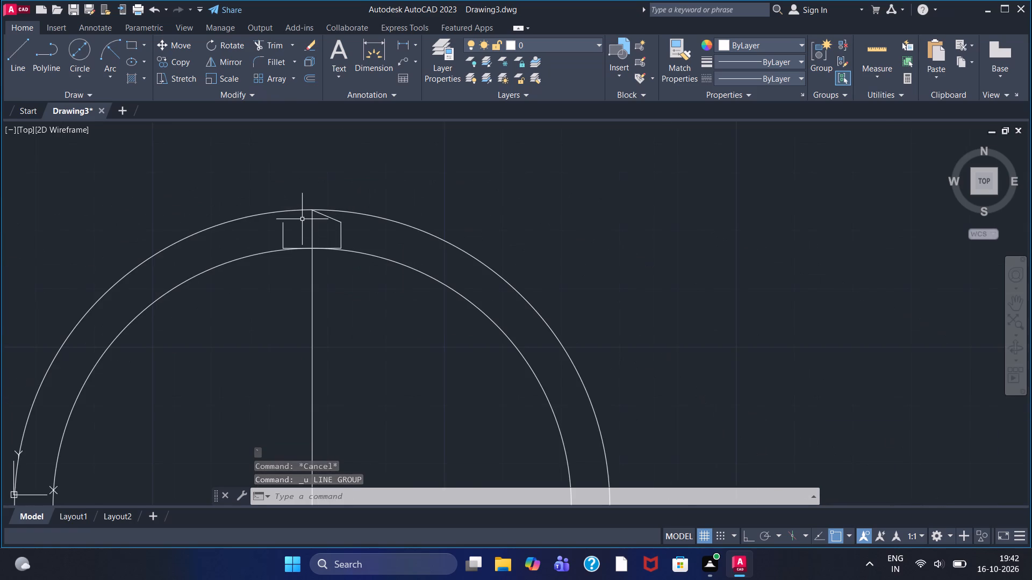
scroll(302, 219, down, 1)
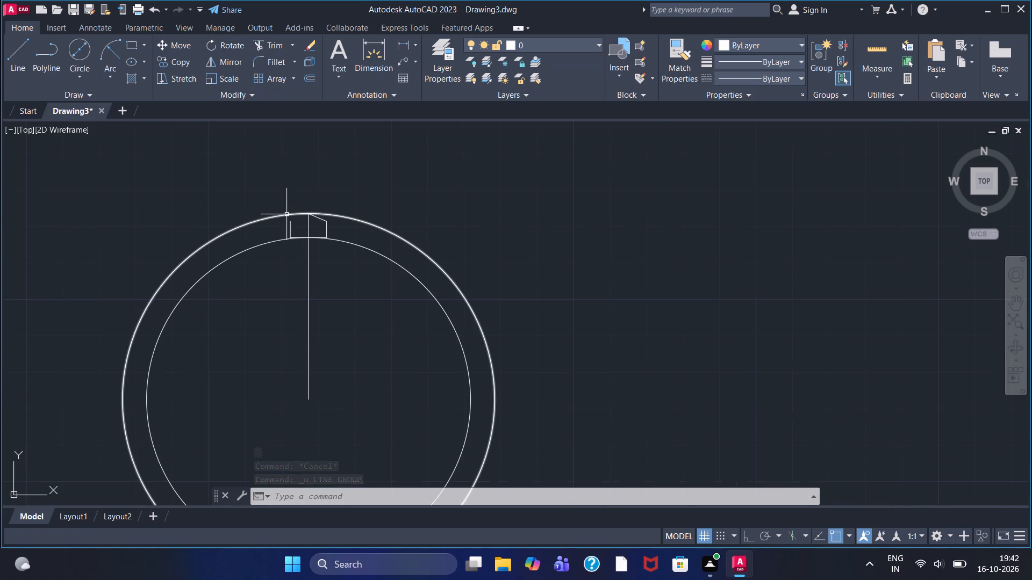
click(286, 214)
key(Delete)
Erase the remaining vertical and bottom lines of the tooth's left half.
scroll(289, 207, down, 1)
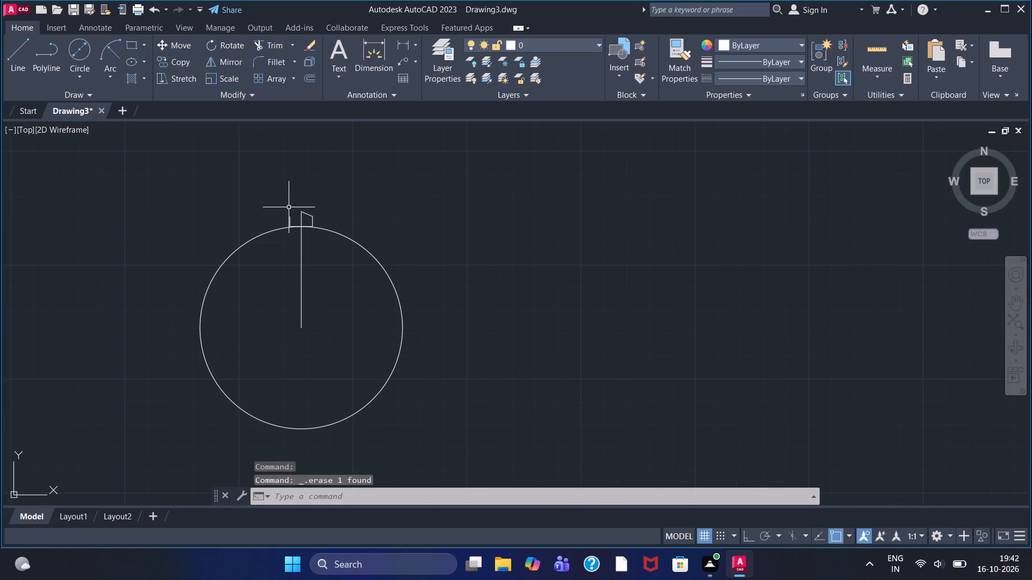
scroll(300, 219, up, 5)
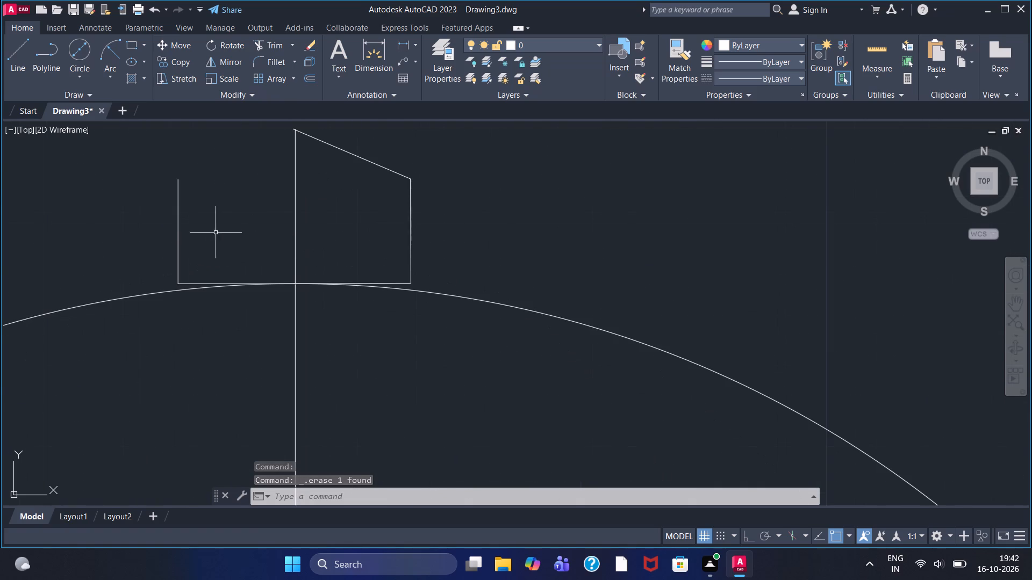
click(175, 223)
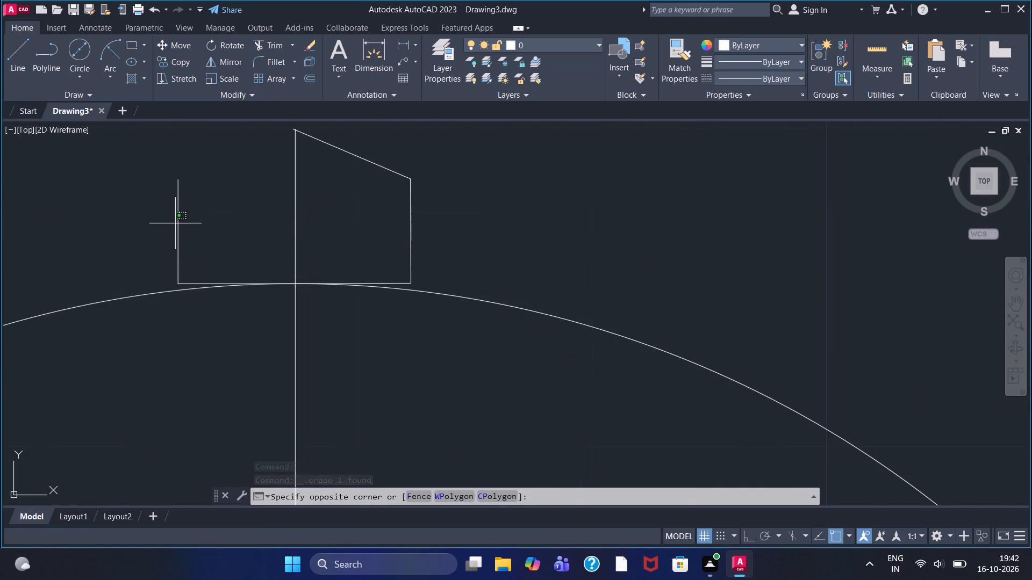
key(Escape)
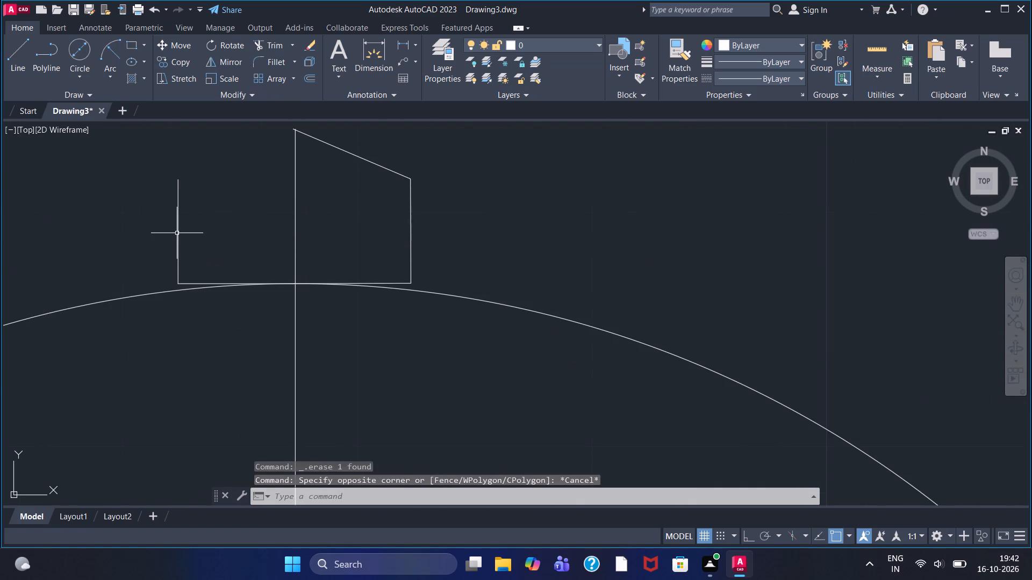
click(176, 233)
key(Delete)
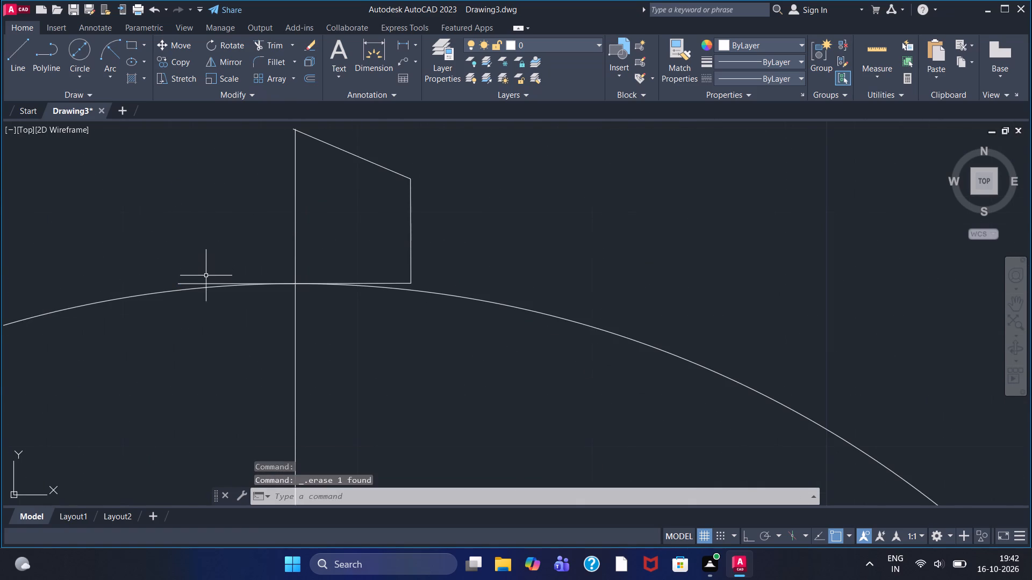
click(203, 282)
key(Delete)
Draw the tooth's left half from the circle's top: 2.5 left, 5 up, a slanted corner, and across to the vertical centre line's upper end.
click(24, 63)
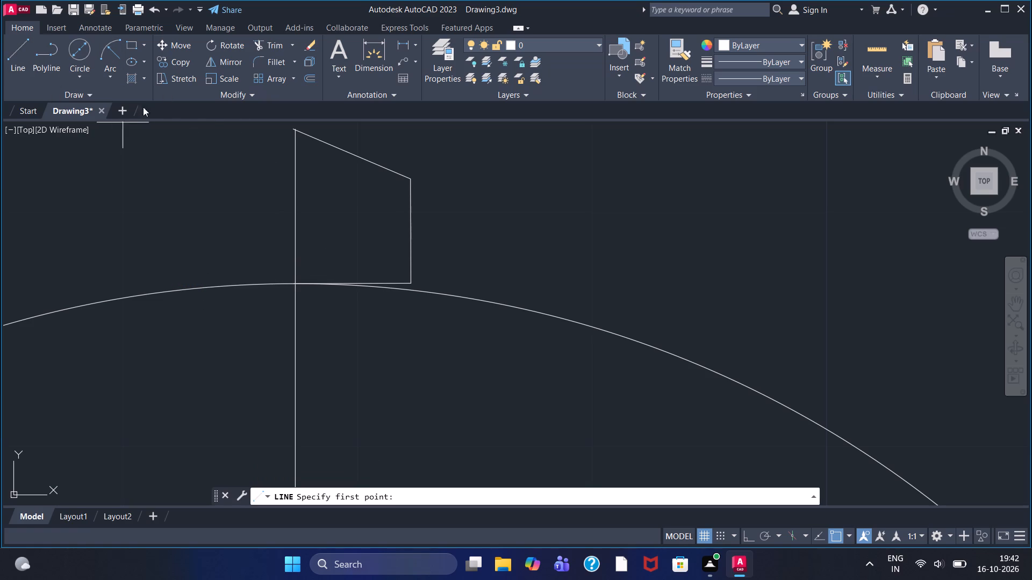
click(293, 280)
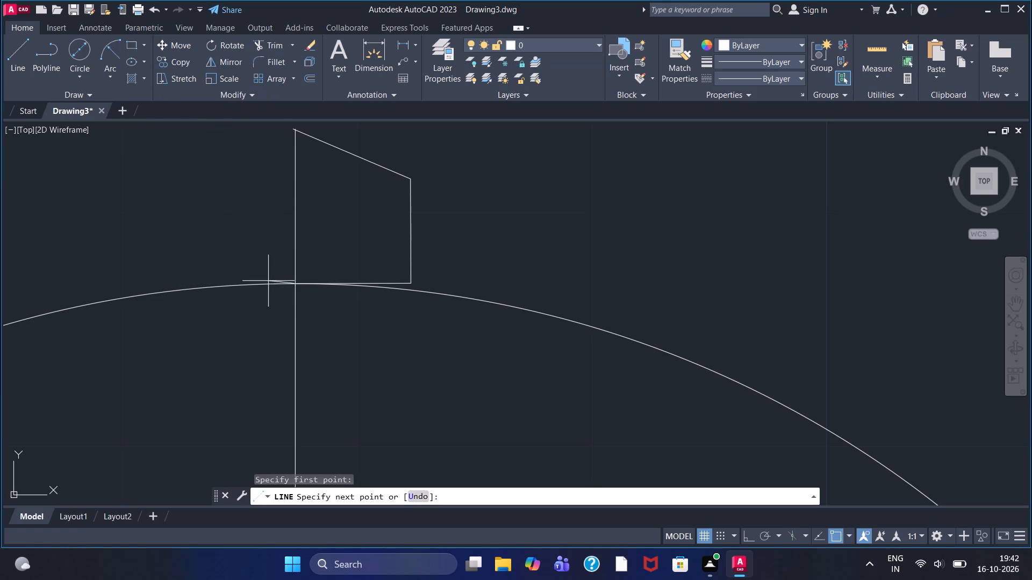
text(2.5)
key(Return)
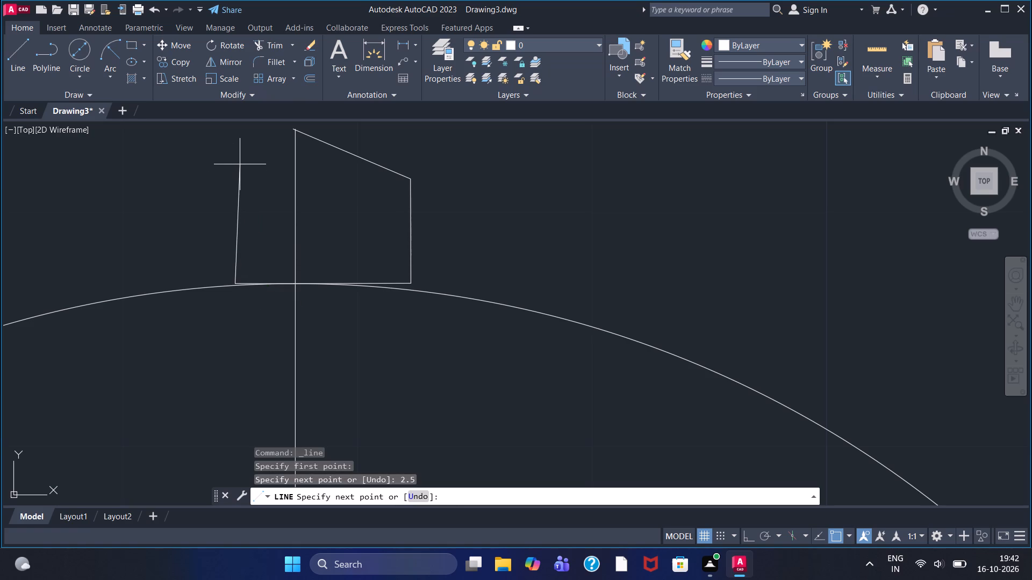
key(F8)
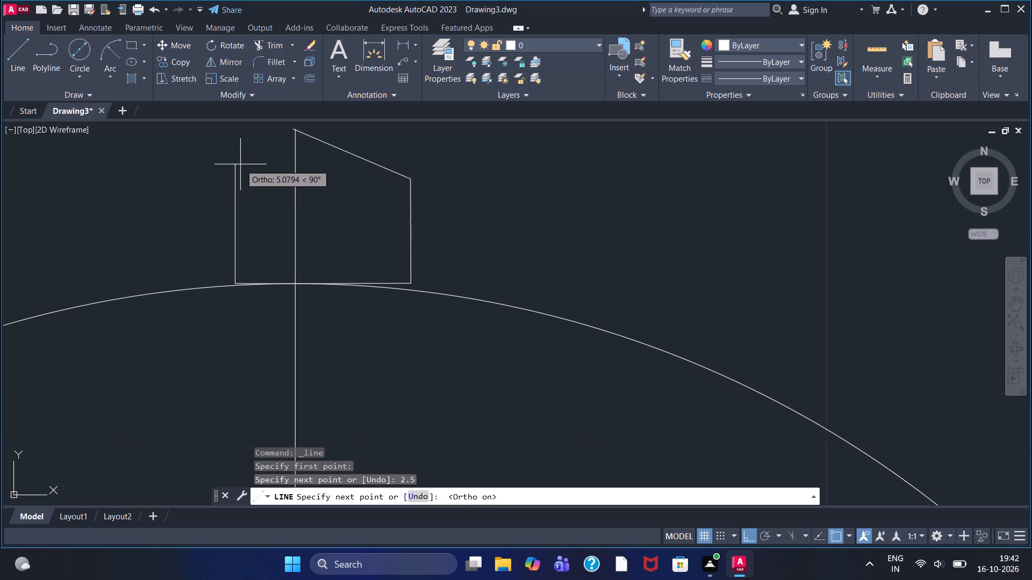
key(5)
key(Return)
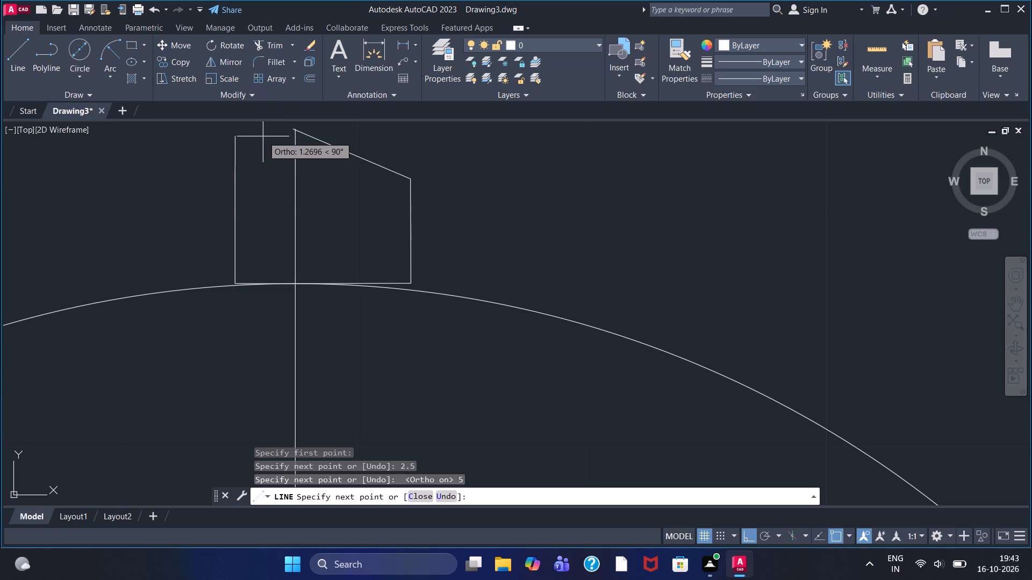
key(F8)
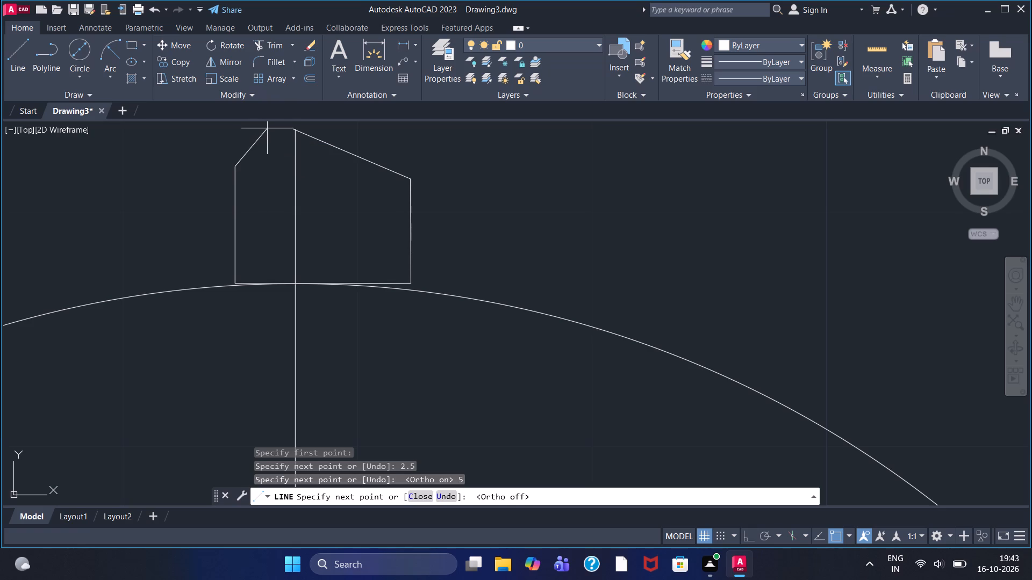
click(267, 130)
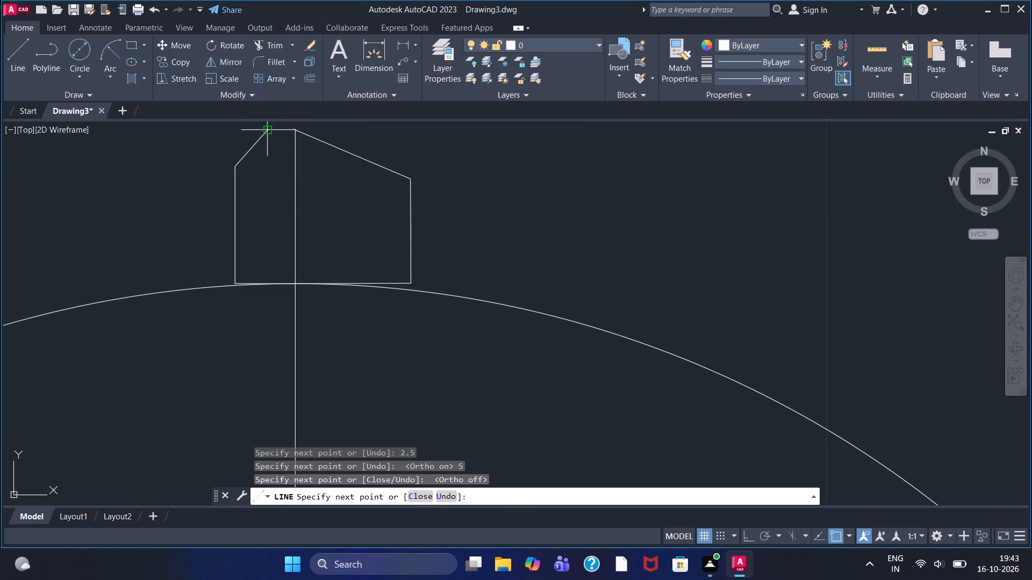
click(297, 129)
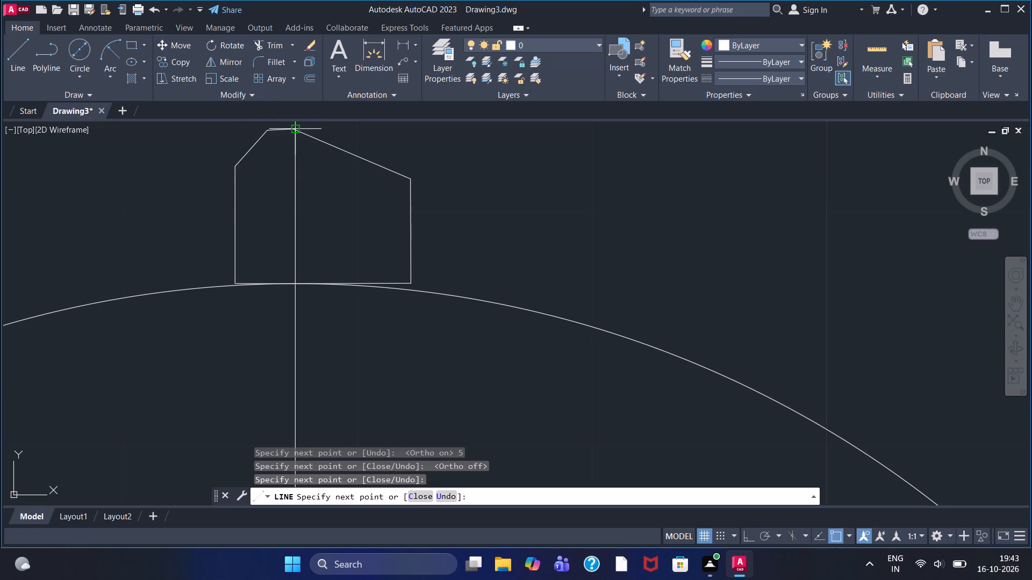
right_click(341, 136)
click(355, 142)
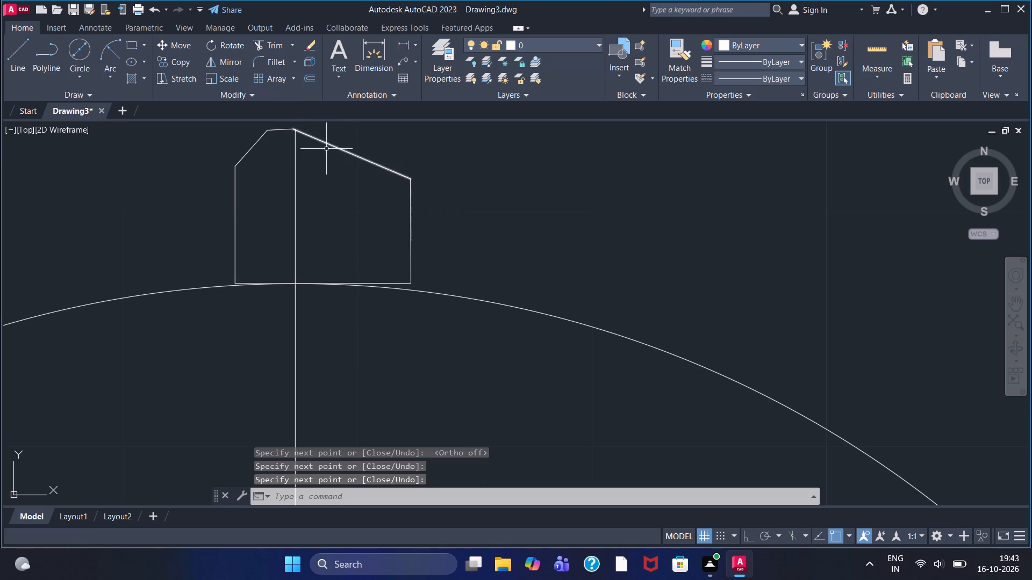
Erase the slanted, vertical and bottom lines of the tooth's old right half.
click(328, 145)
key(Delete)
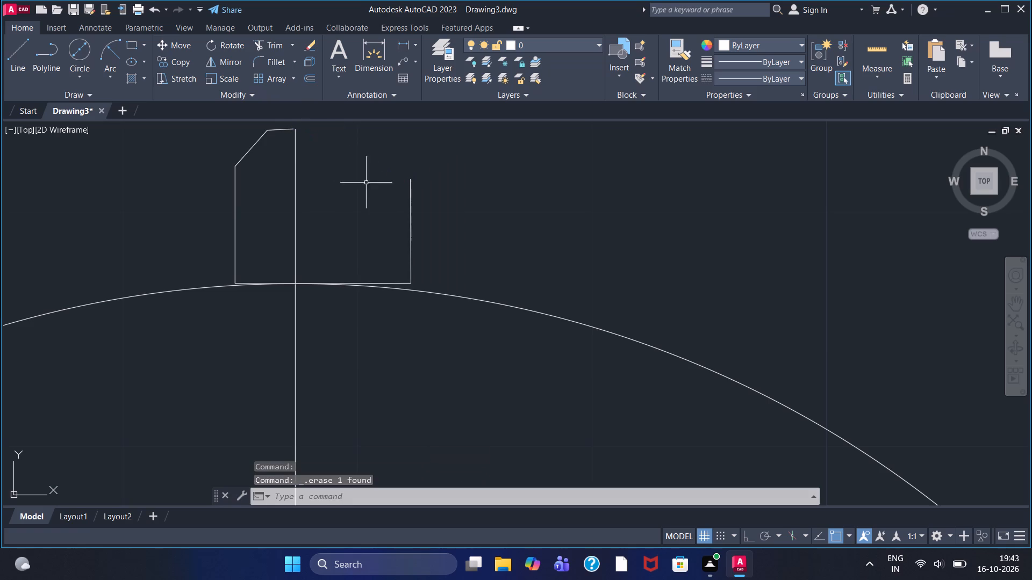
click(411, 220)
key(Delete)
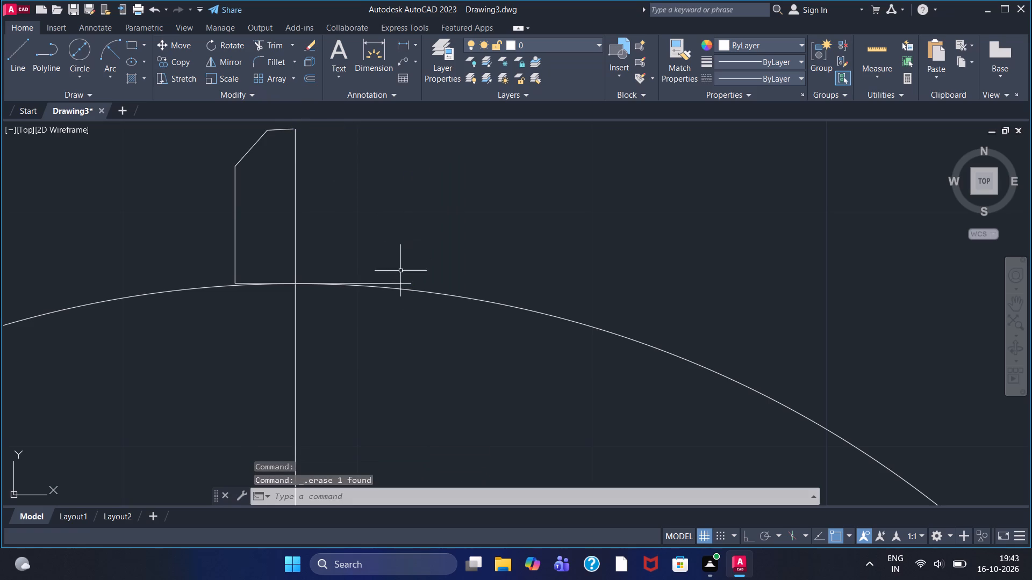
click(403, 284)
key(Delete)
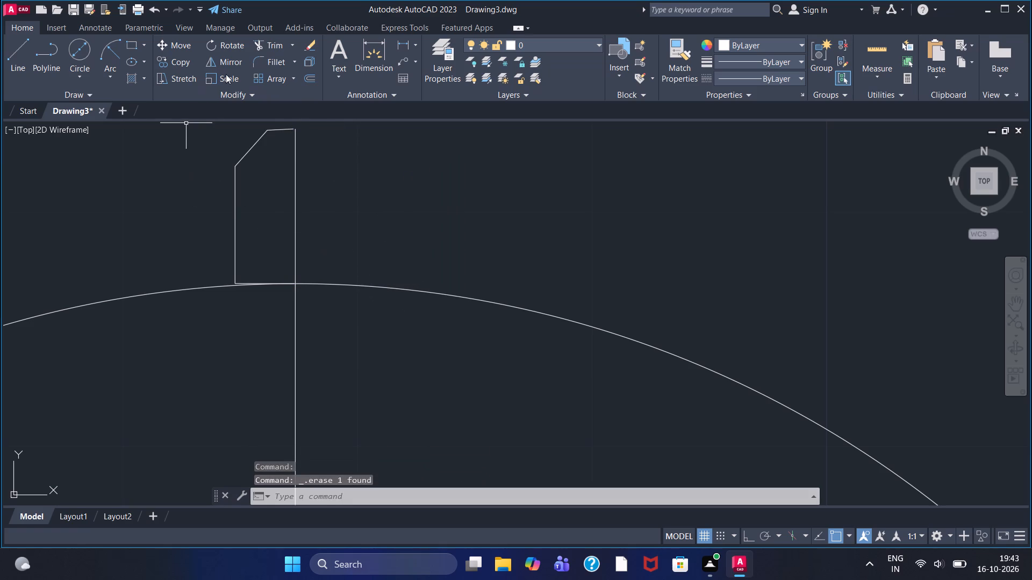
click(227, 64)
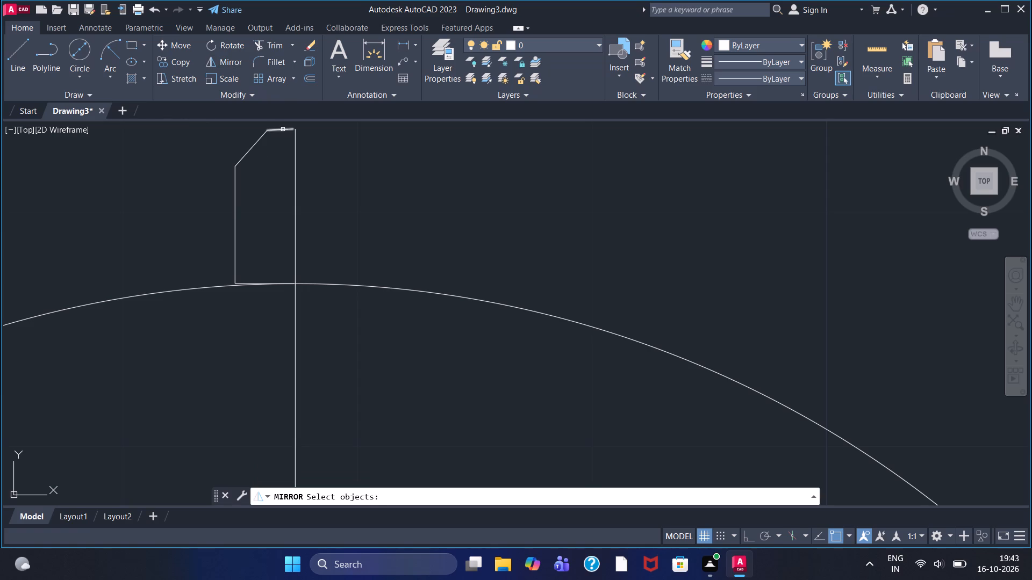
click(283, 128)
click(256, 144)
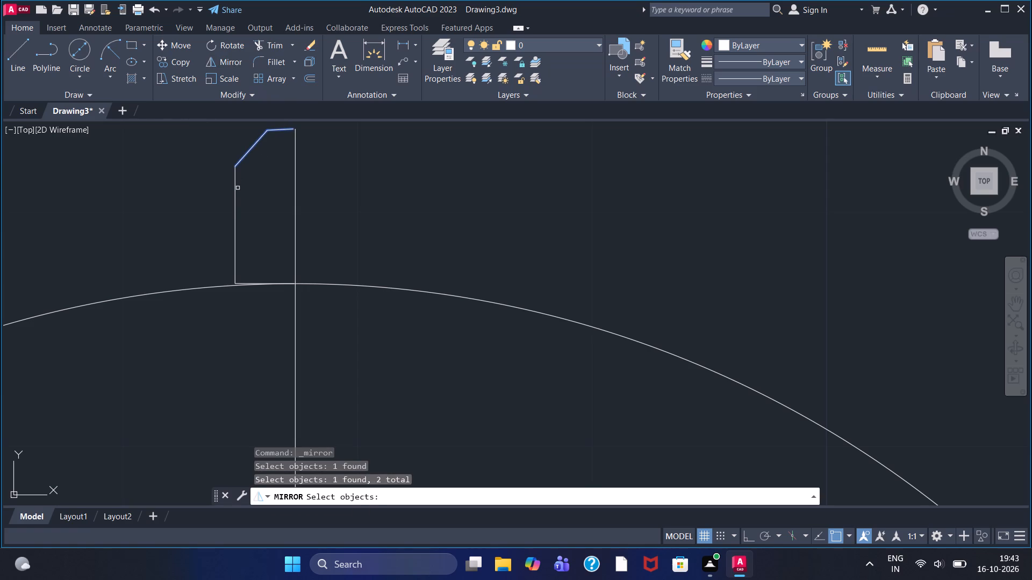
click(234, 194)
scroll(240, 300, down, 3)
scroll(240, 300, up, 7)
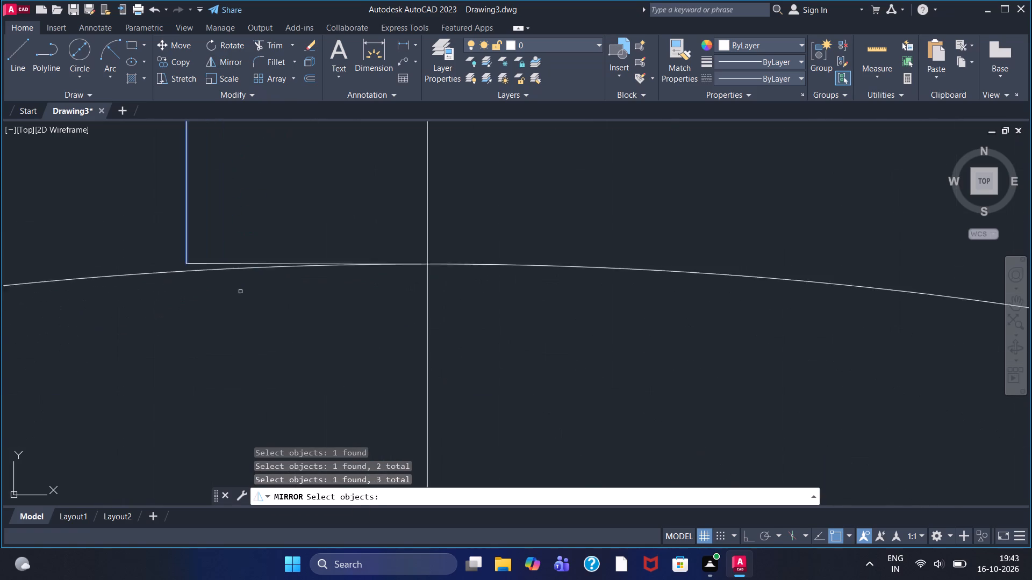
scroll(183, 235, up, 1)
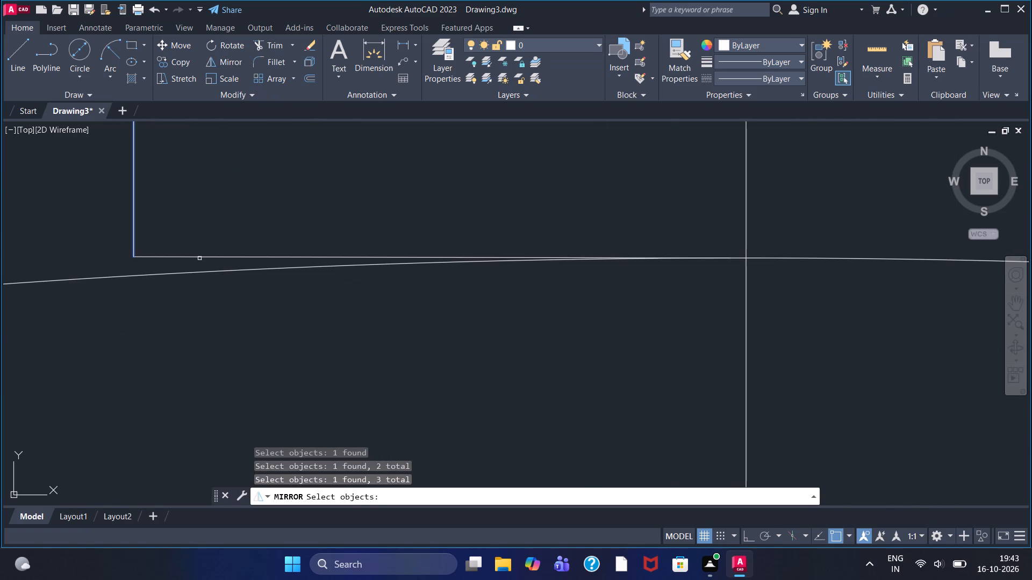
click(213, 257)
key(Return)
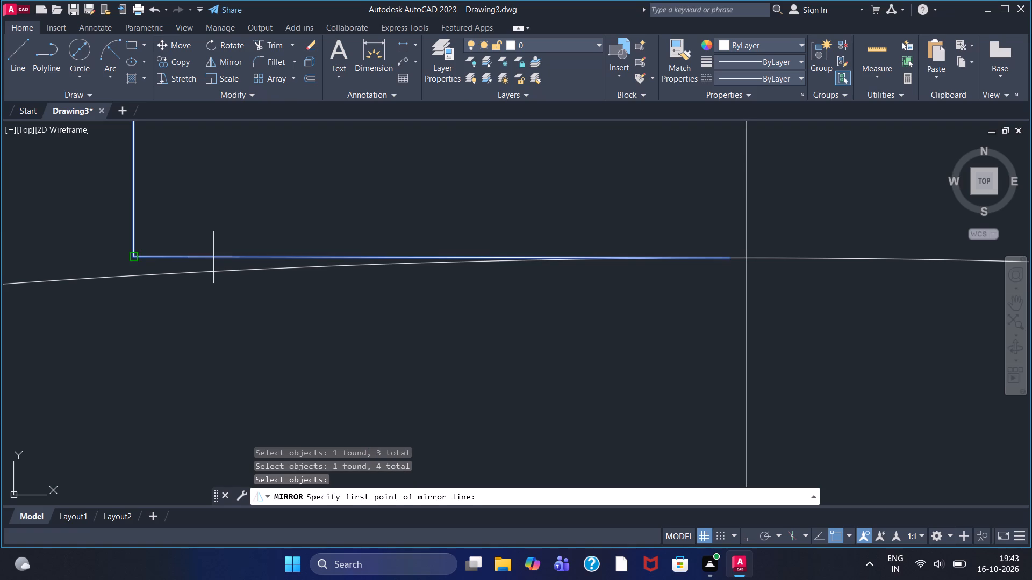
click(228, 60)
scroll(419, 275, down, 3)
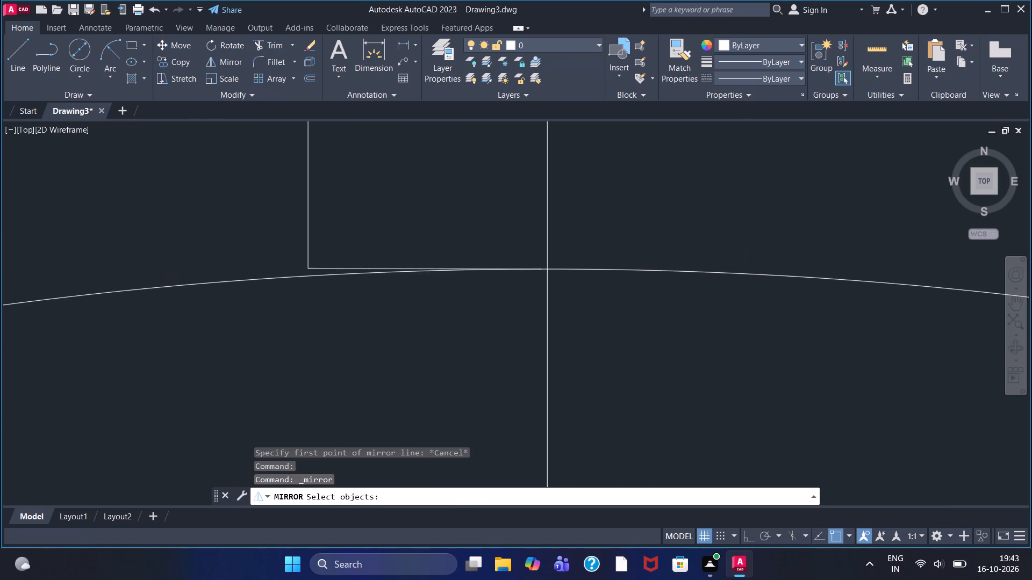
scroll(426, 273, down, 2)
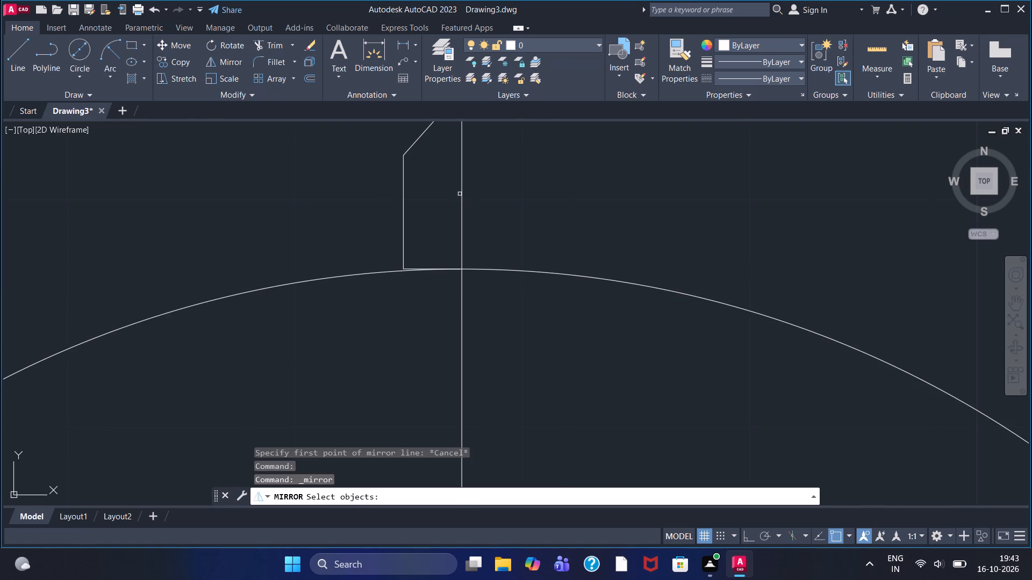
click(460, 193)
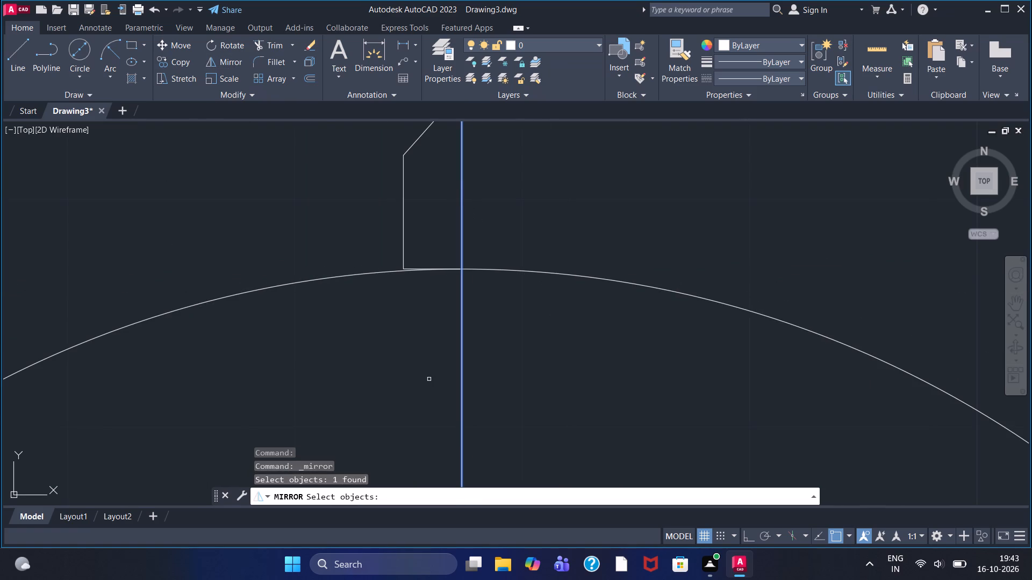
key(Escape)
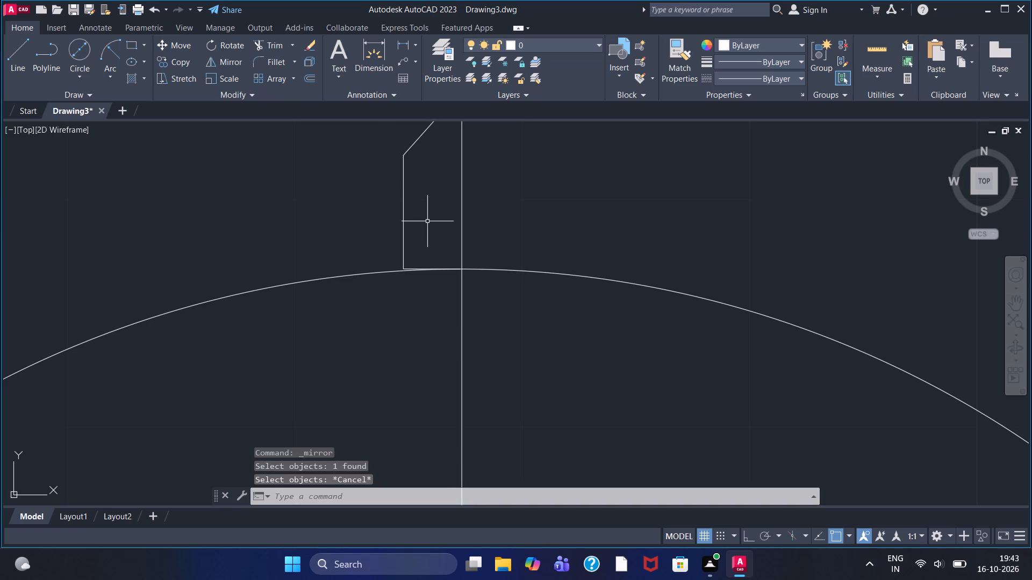
Mirror the four lines of the tooth's left half about the vertical centre line, keeping the source lines.
click(235, 56)
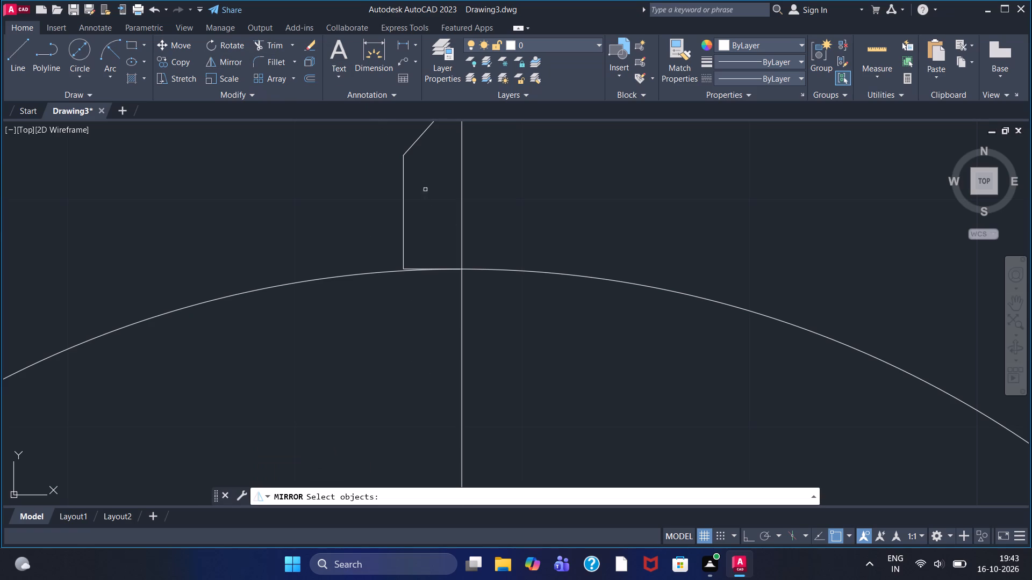
scroll(422, 174, up, 1)
scroll(422, 174, down, 2)
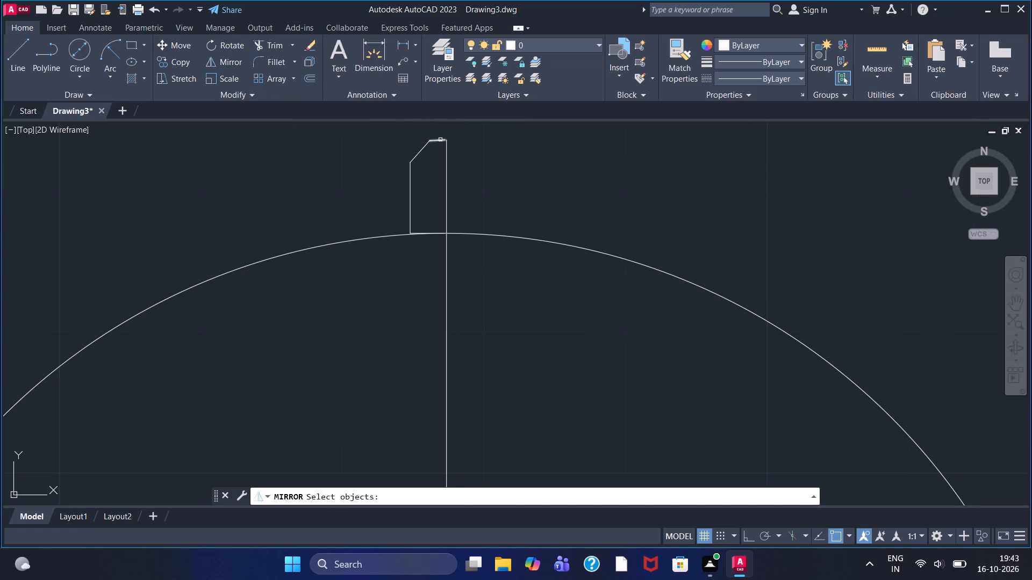
click(440, 139)
click(421, 150)
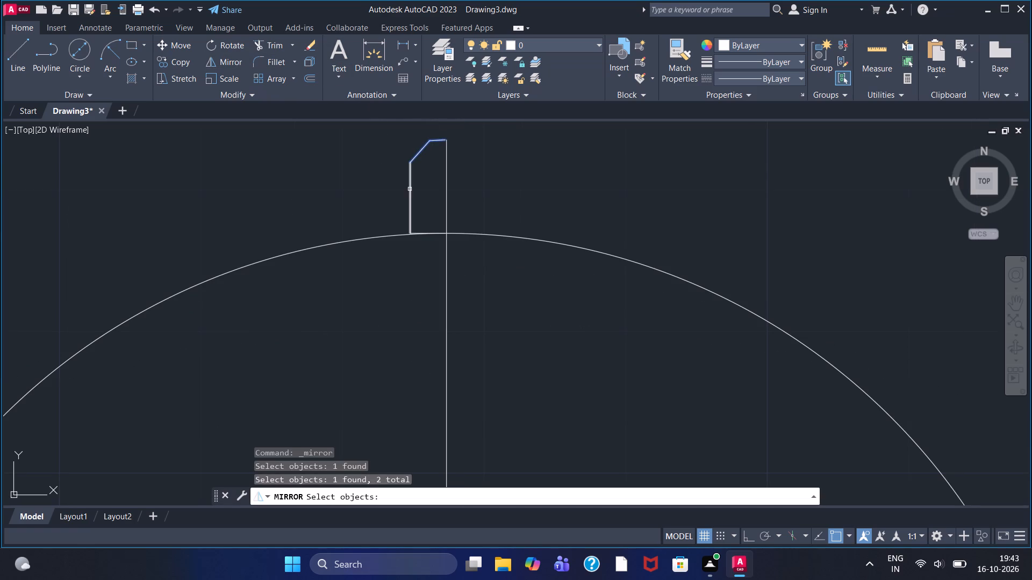
click(410, 187)
scroll(418, 284, down, 3)
scroll(420, 261, up, 8)
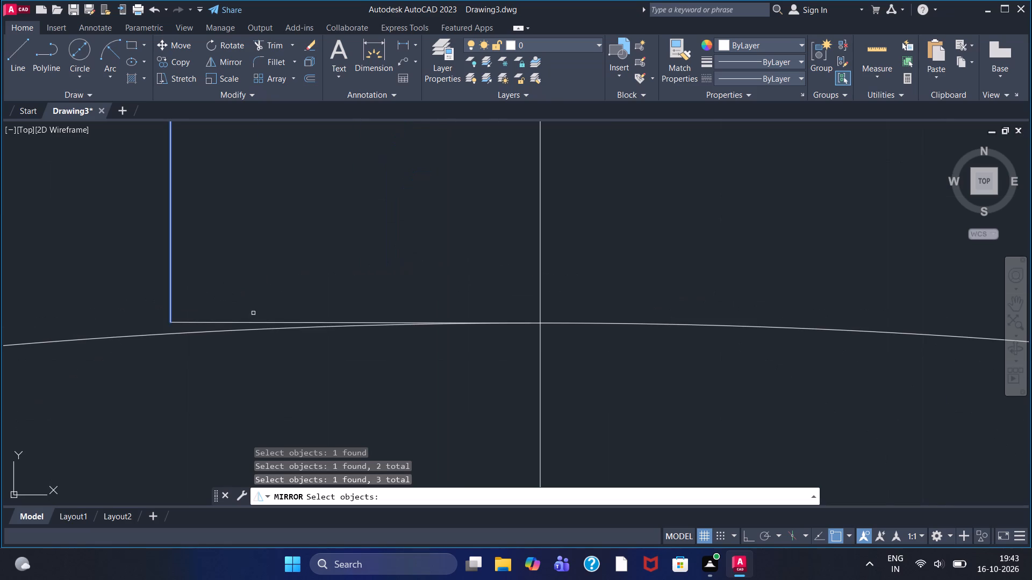
click(247, 322)
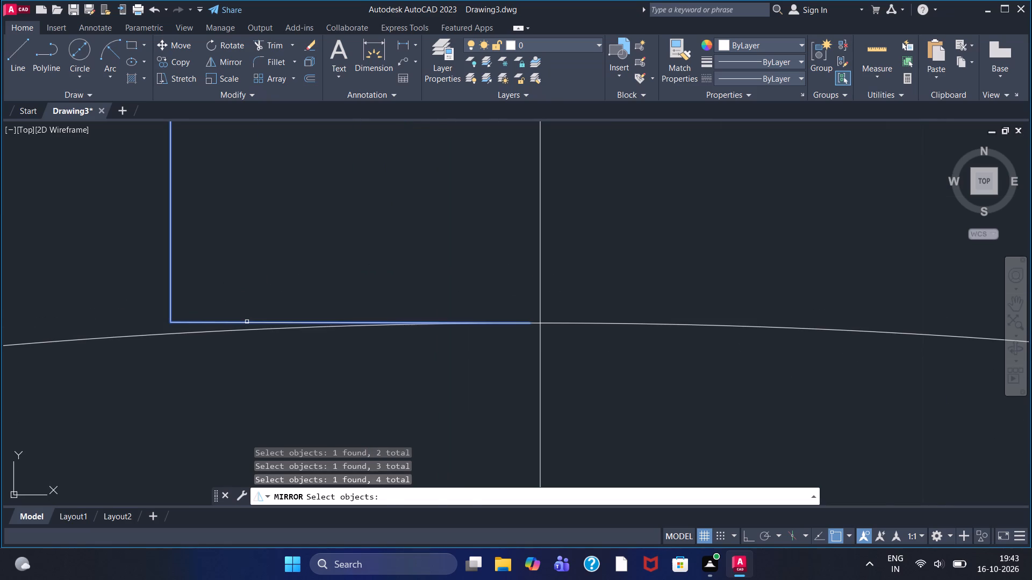
key(Return)
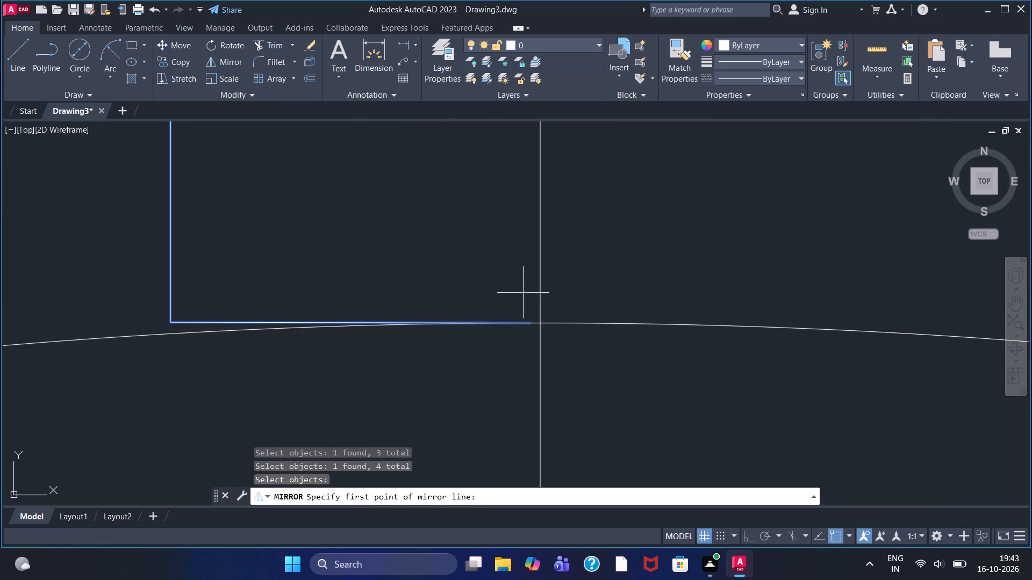
click(541, 322)
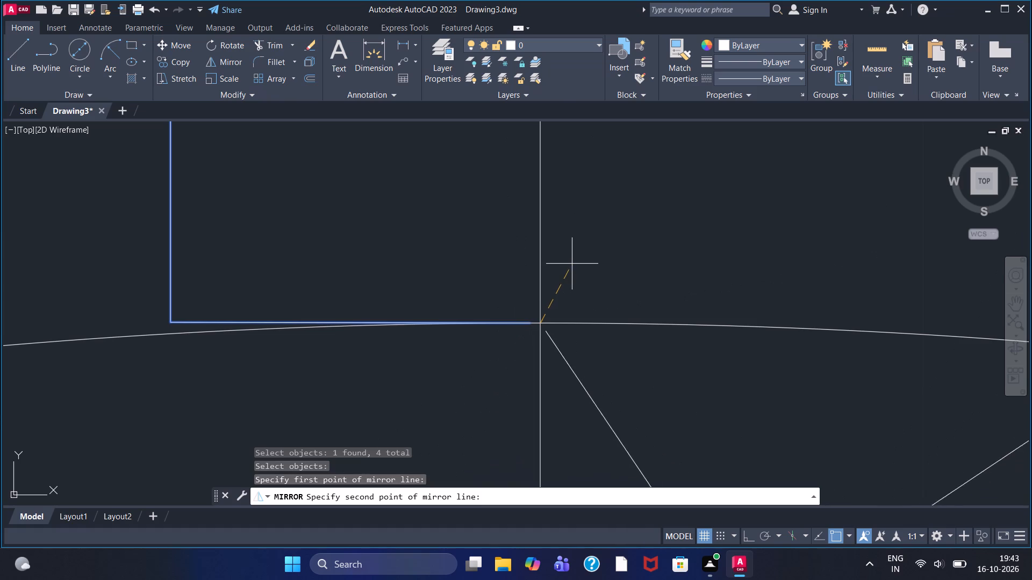
scroll(569, 264, down, 4)
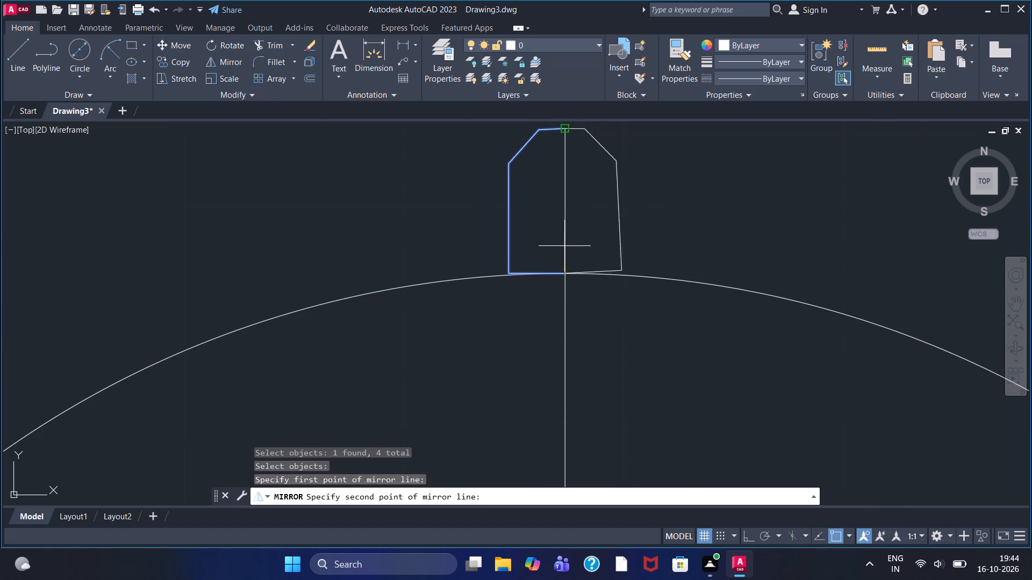
click(564, 246)
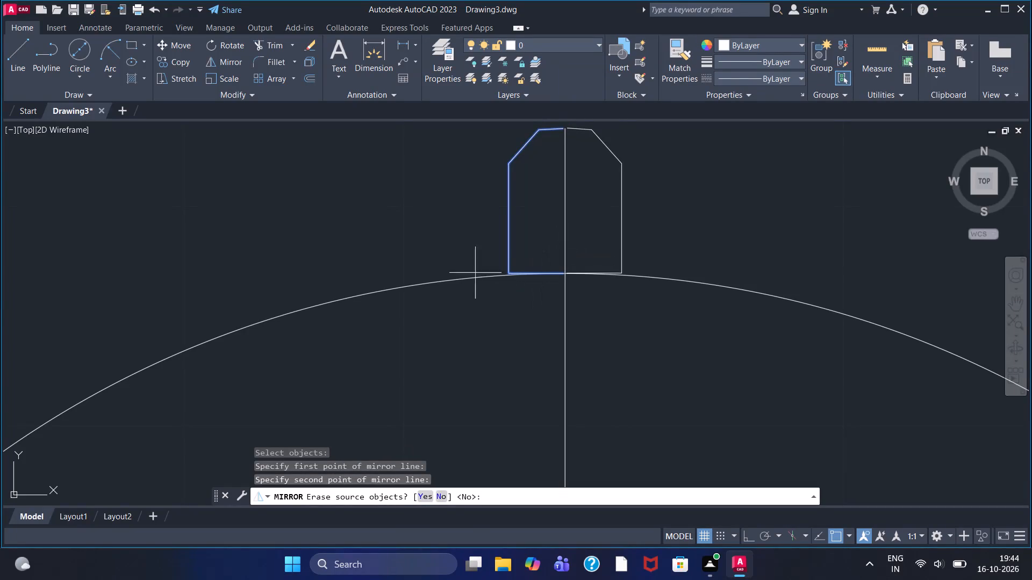
right_click(407, 224)
click(426, 235)
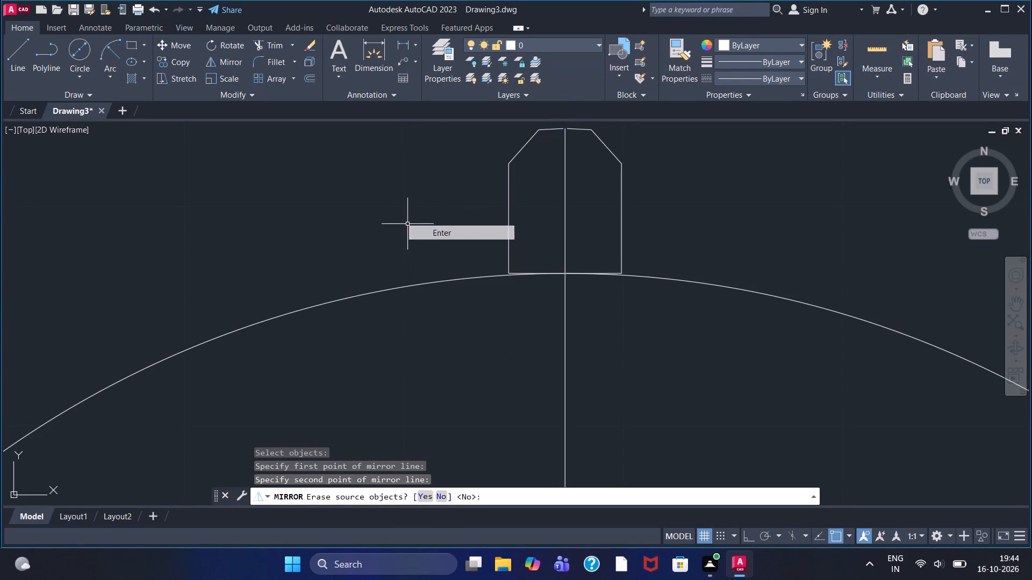
Close the small gap at the tooth's top with a short line joining the inner ends of the two upper edges.
scroll(584, 153, up, 2)
scroll(577, 151, down, 2)
scroll(568, 148, up, 1)
middle_drag(568, 148, 570, 170)
scroll(570, 170, down, 1)
middle_drag(570, 170, 573, 220)
scroll(568, 219, up, 2)
middle_drag(553, 187, 535, 369)
scroll(534, 368, up, 1)
scroll(501, 331, up, 1)
click(6, 60)
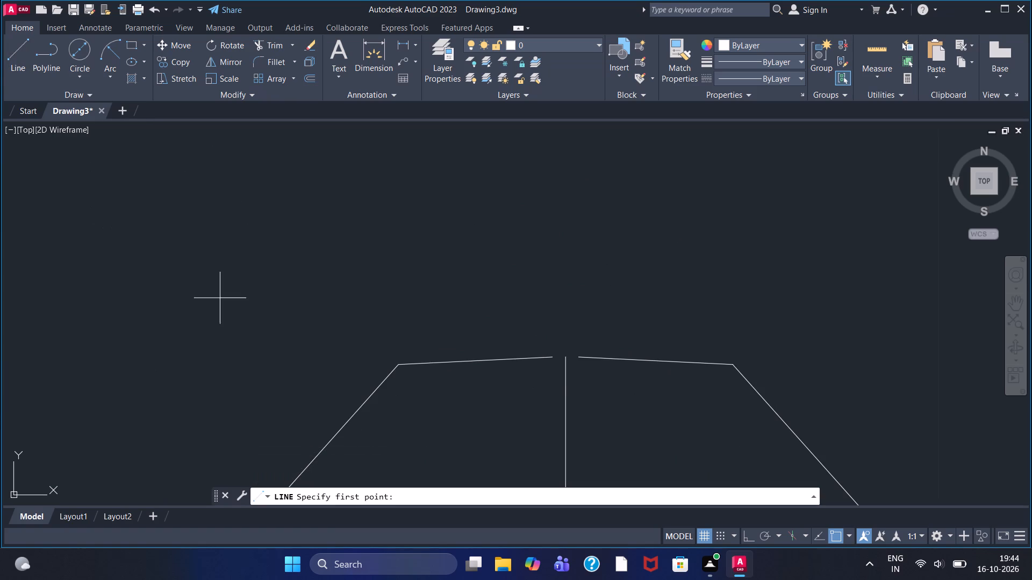
click(554, 359)
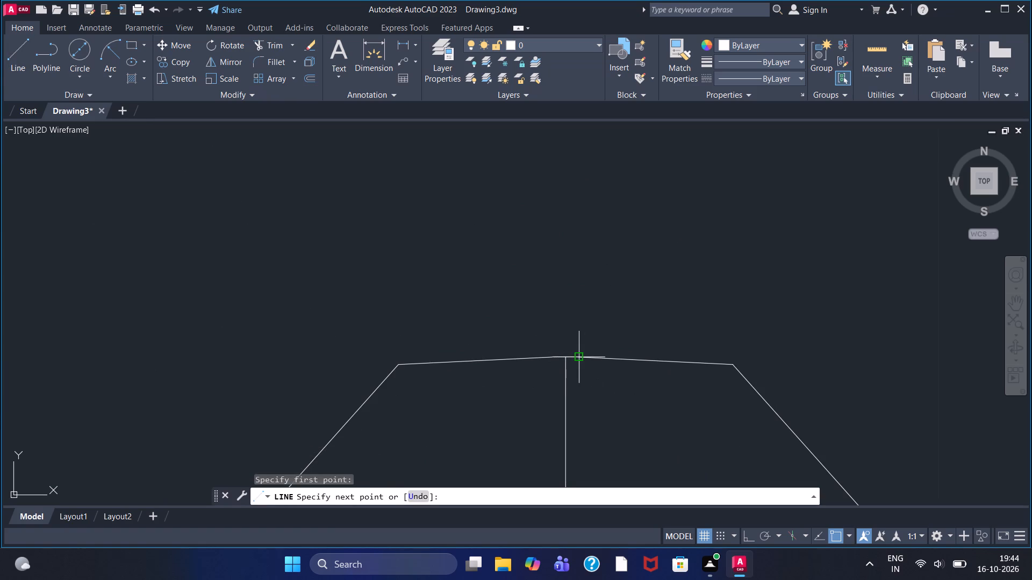
click(581, 358)
right_click(570, 306)
click(583, 311)
scroll(554, 384, up, 1)
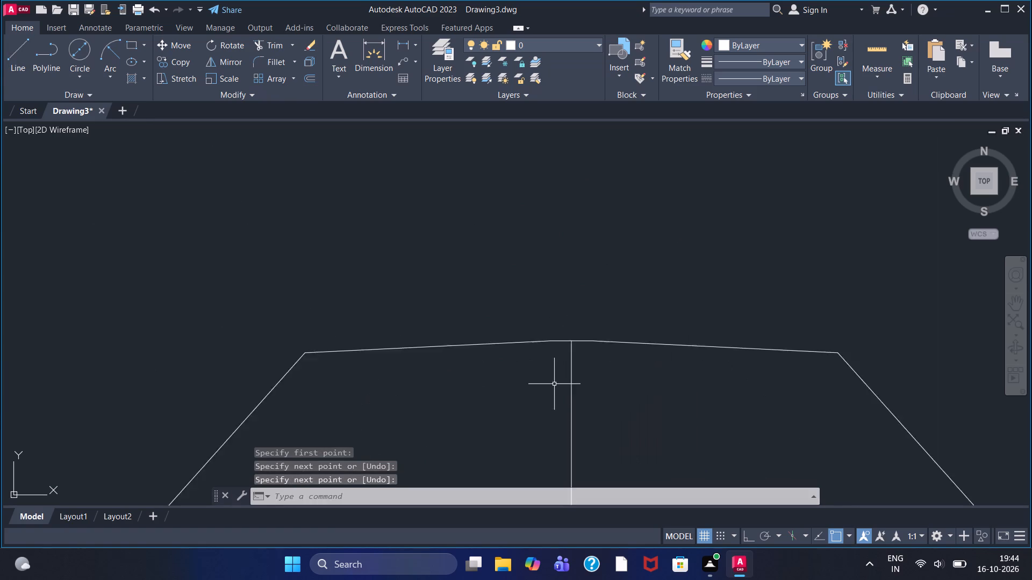
scroll(554, 381, up, 1)
scroll(555, 380, down, 3)
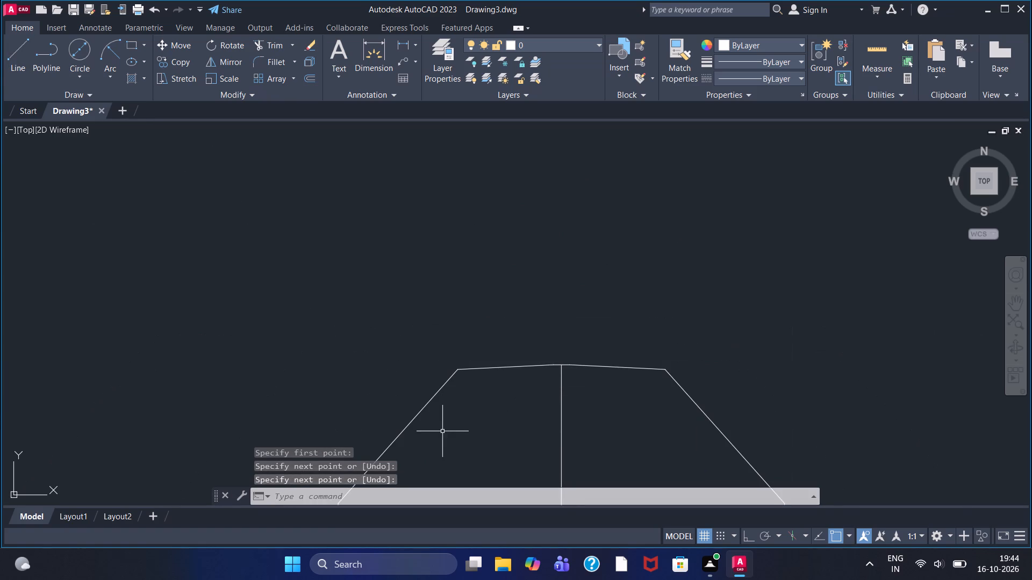
Draw a 102-diameter circle centred on the lower end of the vertical centre line, concentric with the existing circle.
middle_drag(445, 430, 447, 265)
scroll(466, 390, down, 3)
middle_drag(475, 393, 467, 309)
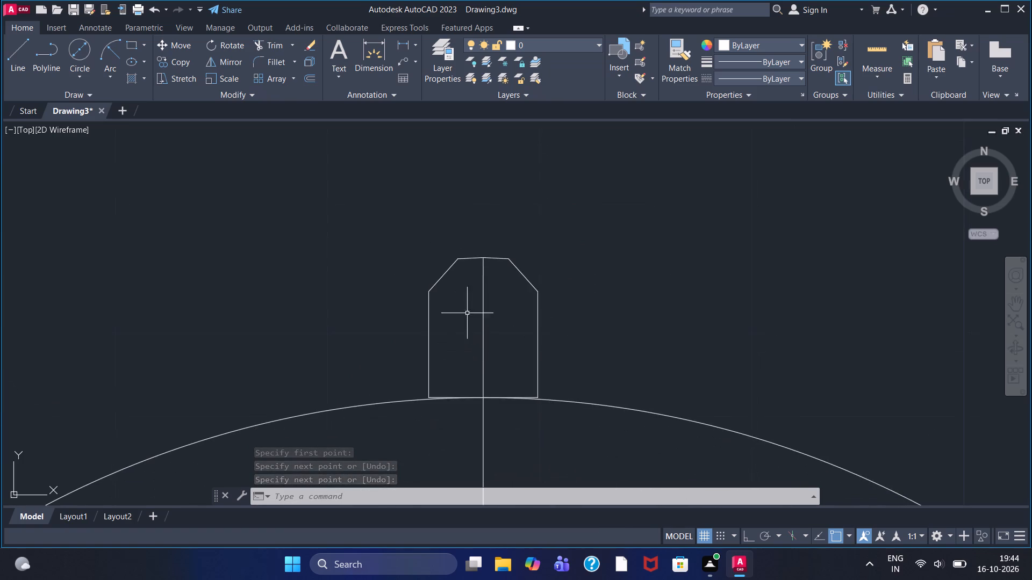
scroll(466, 336, up, 1)
scroll(466, 332, down, 1)
scroll(466, 344, up, 2)
scroll(463, 347, down, 4)
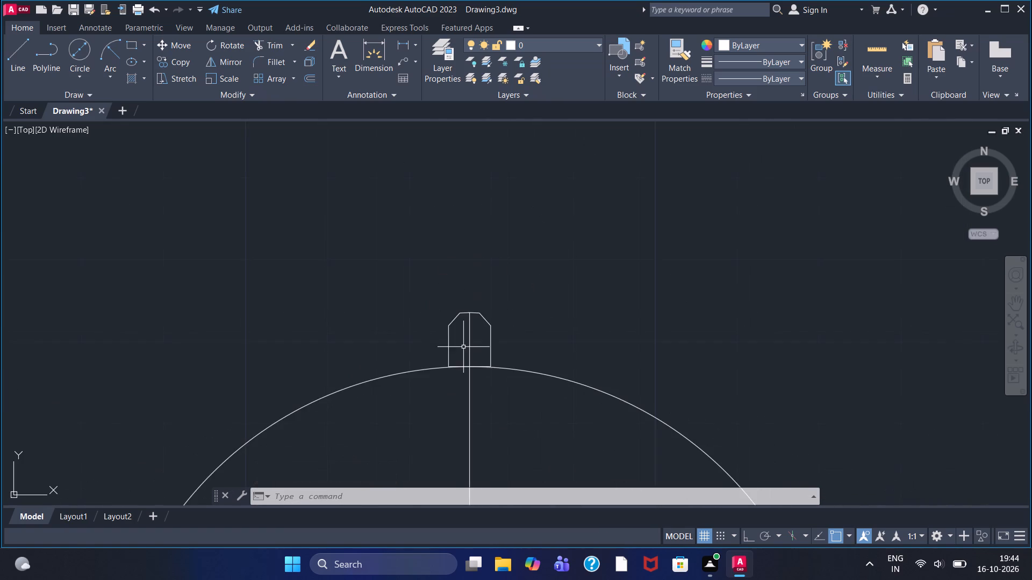
middle_drag(463, 347, 452, 277)
click(70, 43)
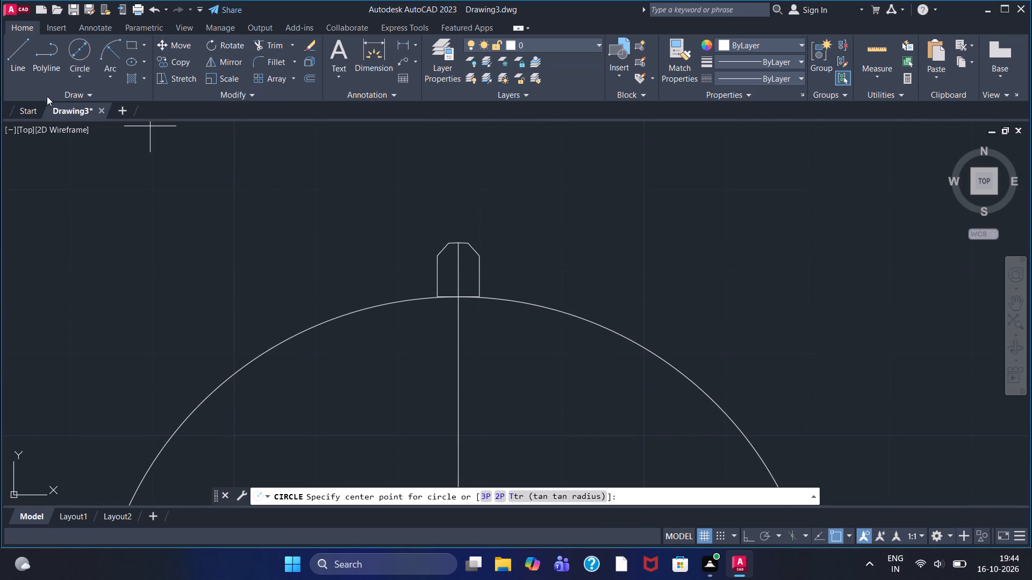
scroll(152, 306, down, 1)
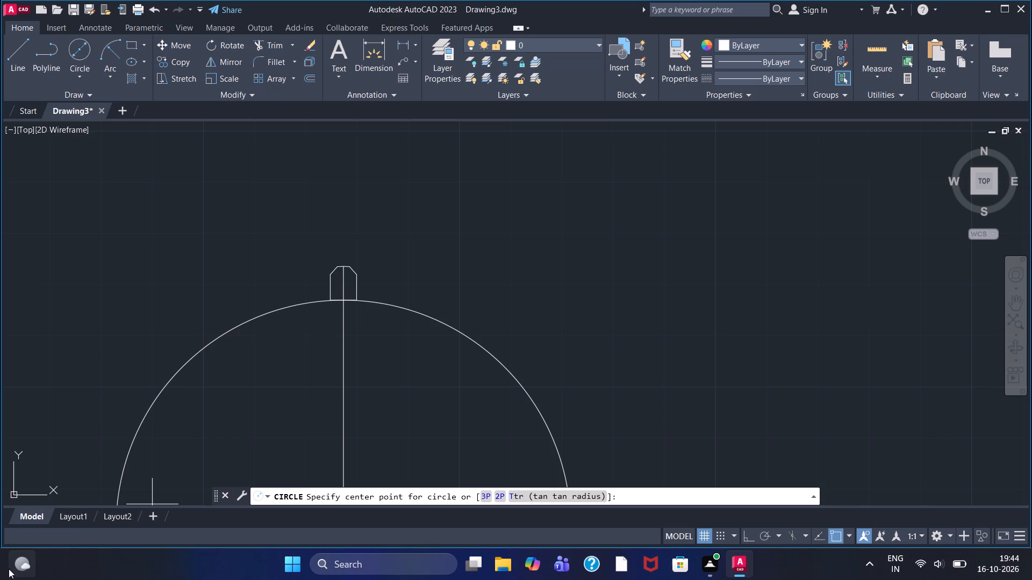
scroll(286, 417, down, 1)
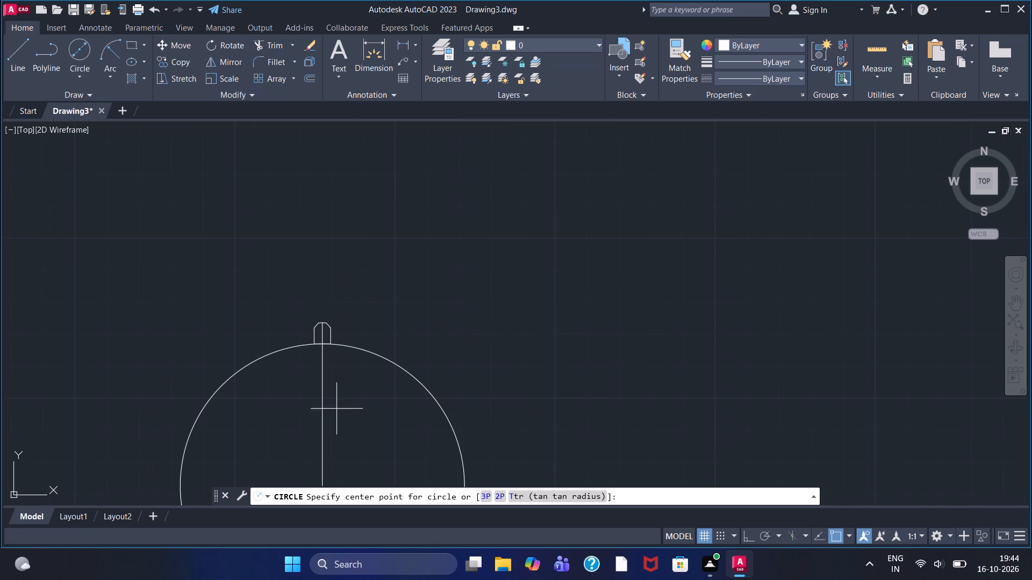
middle_drag(337, 408, 352, 256)
click(340, 331)
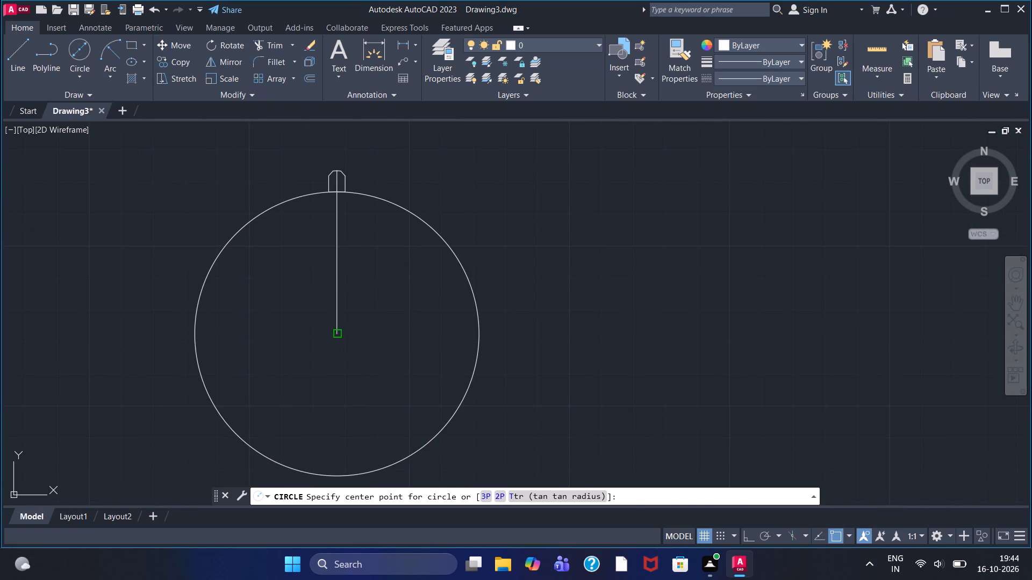
text(102)
key(Return)
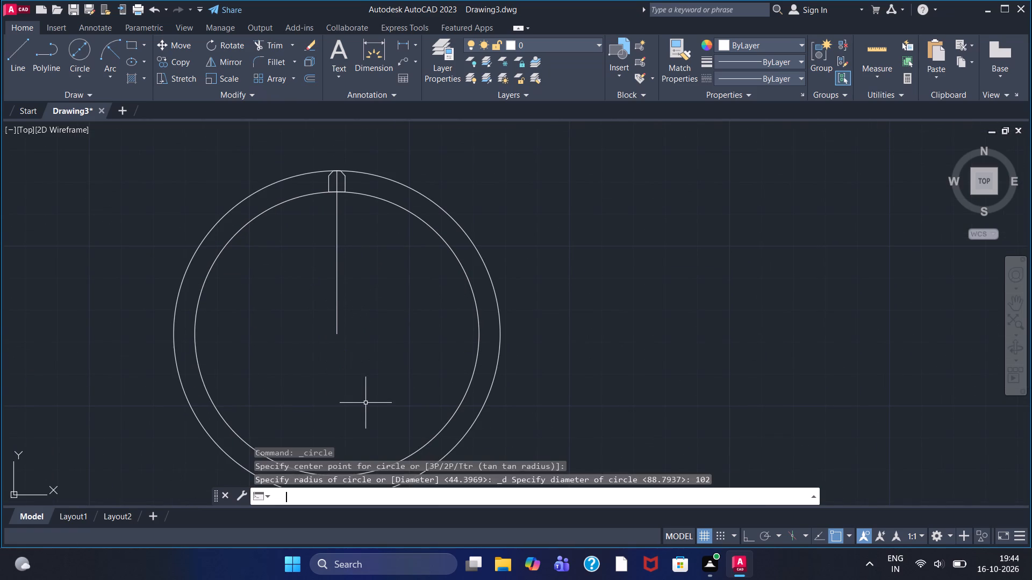
key(Escape)
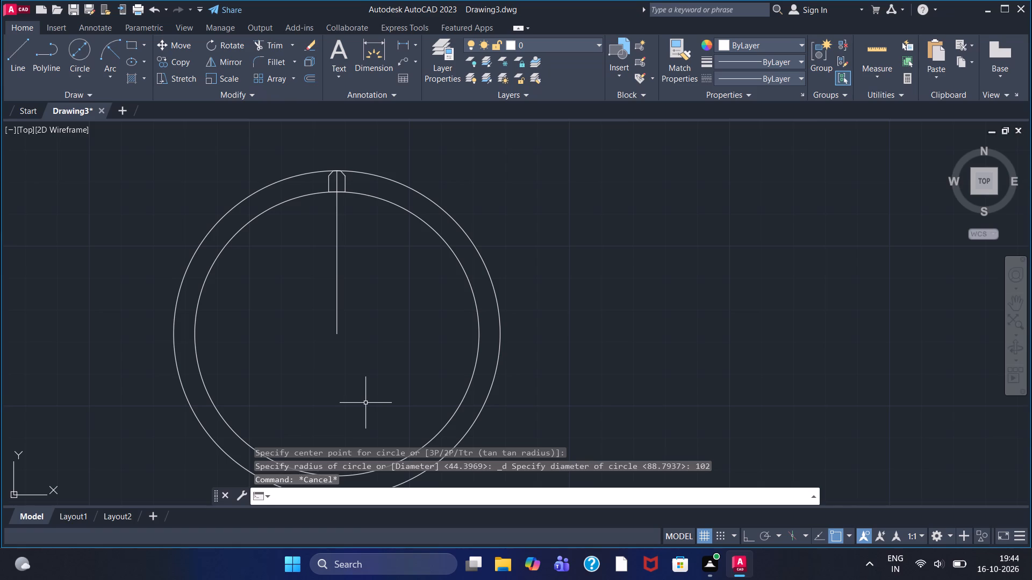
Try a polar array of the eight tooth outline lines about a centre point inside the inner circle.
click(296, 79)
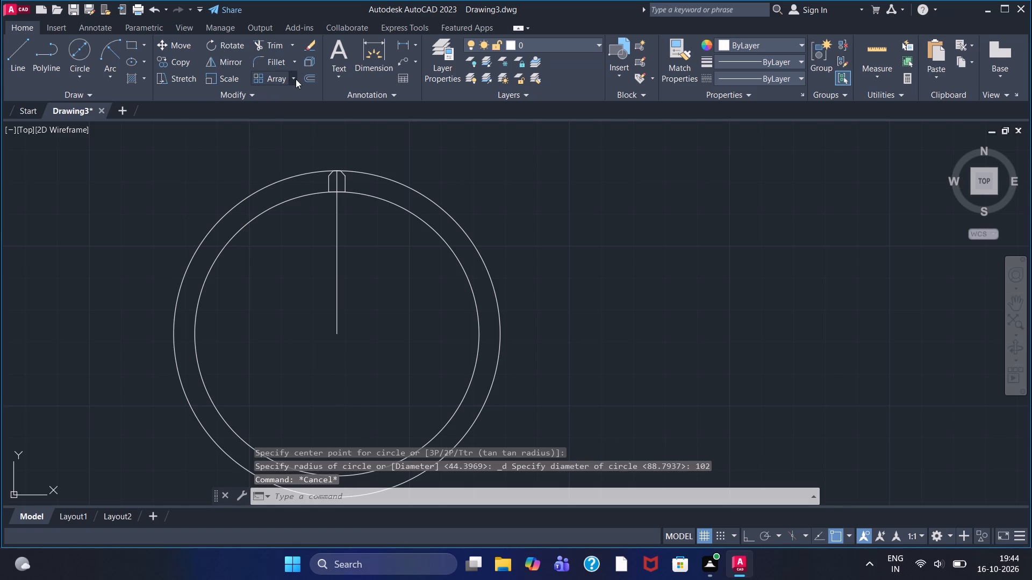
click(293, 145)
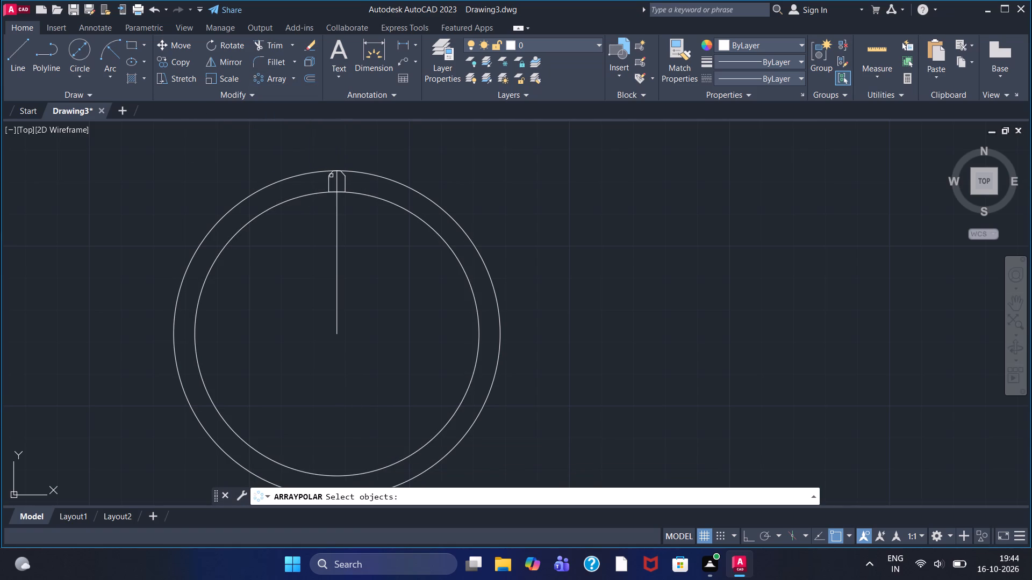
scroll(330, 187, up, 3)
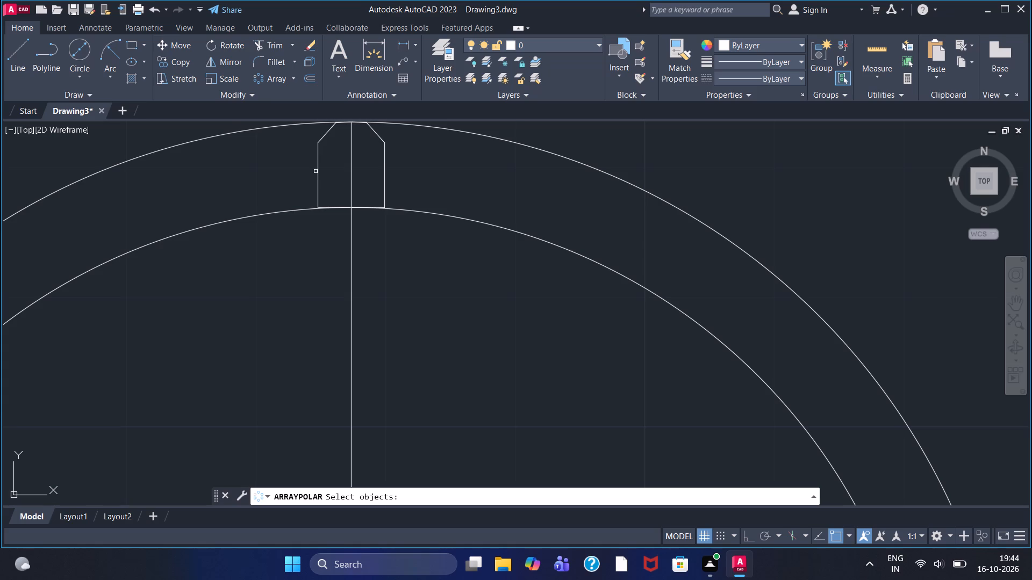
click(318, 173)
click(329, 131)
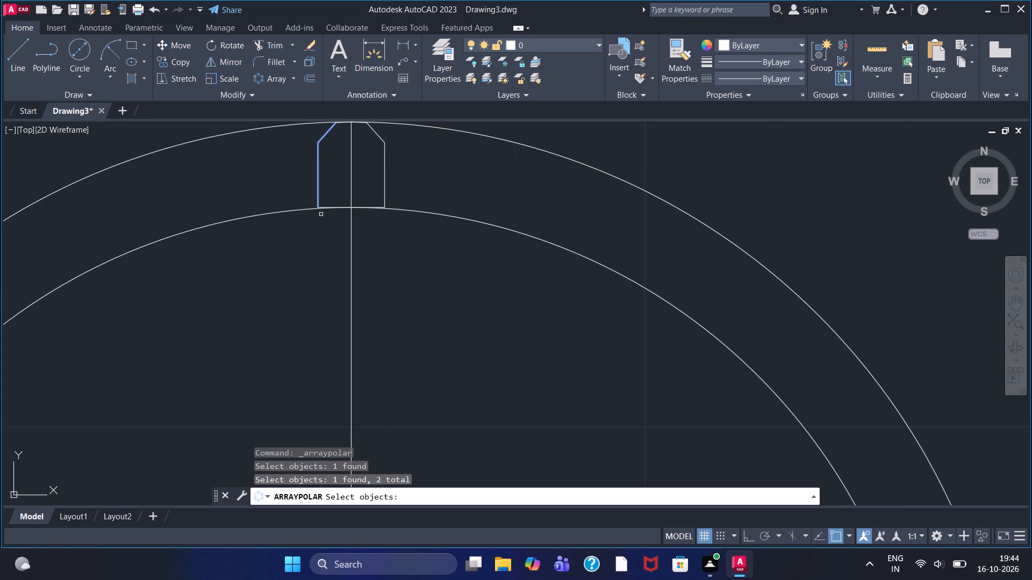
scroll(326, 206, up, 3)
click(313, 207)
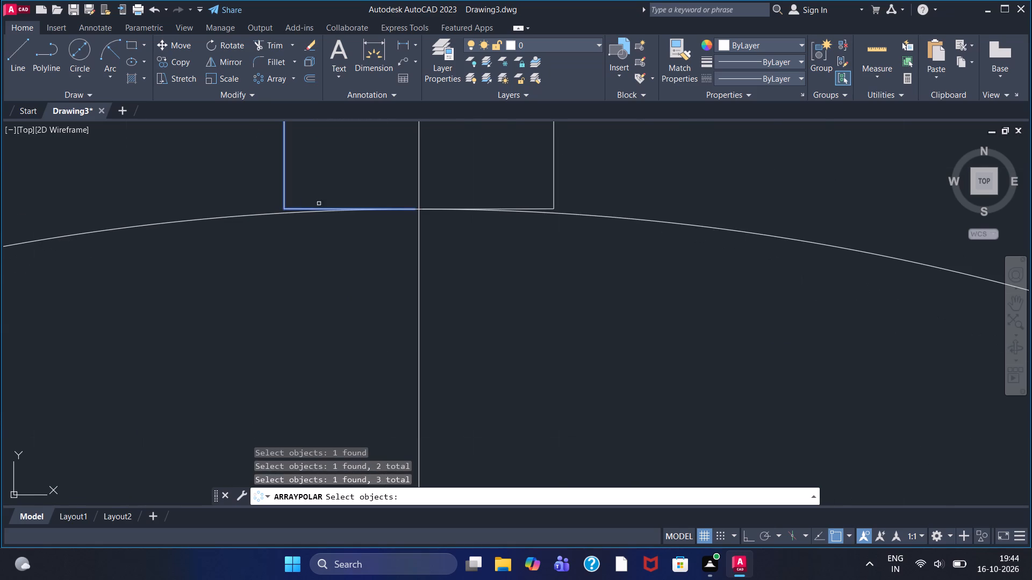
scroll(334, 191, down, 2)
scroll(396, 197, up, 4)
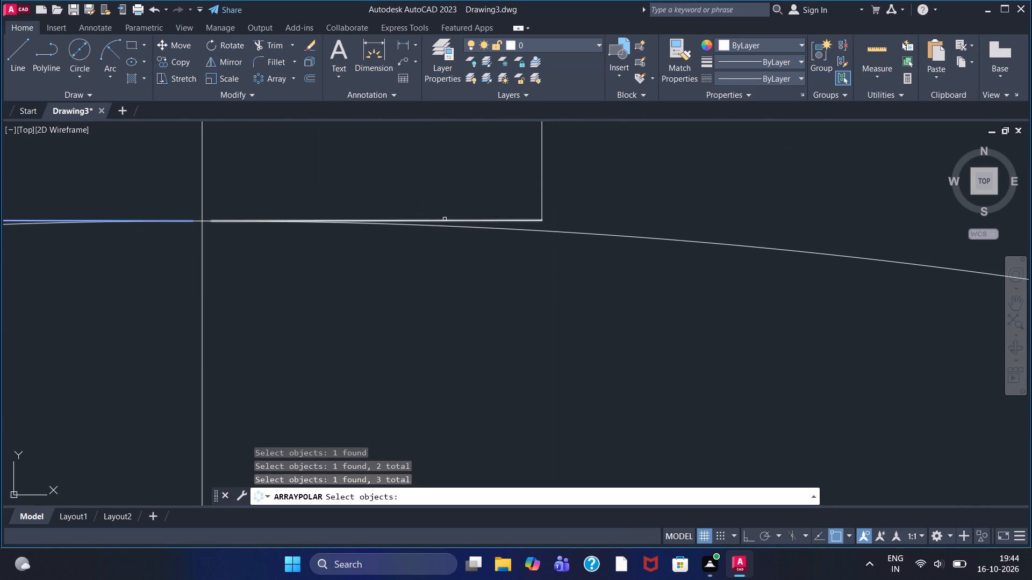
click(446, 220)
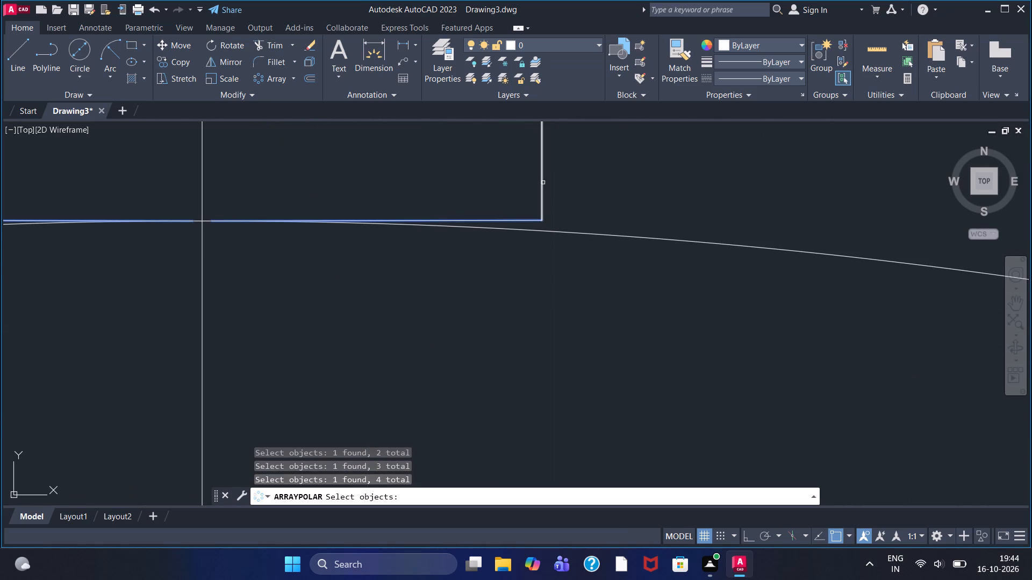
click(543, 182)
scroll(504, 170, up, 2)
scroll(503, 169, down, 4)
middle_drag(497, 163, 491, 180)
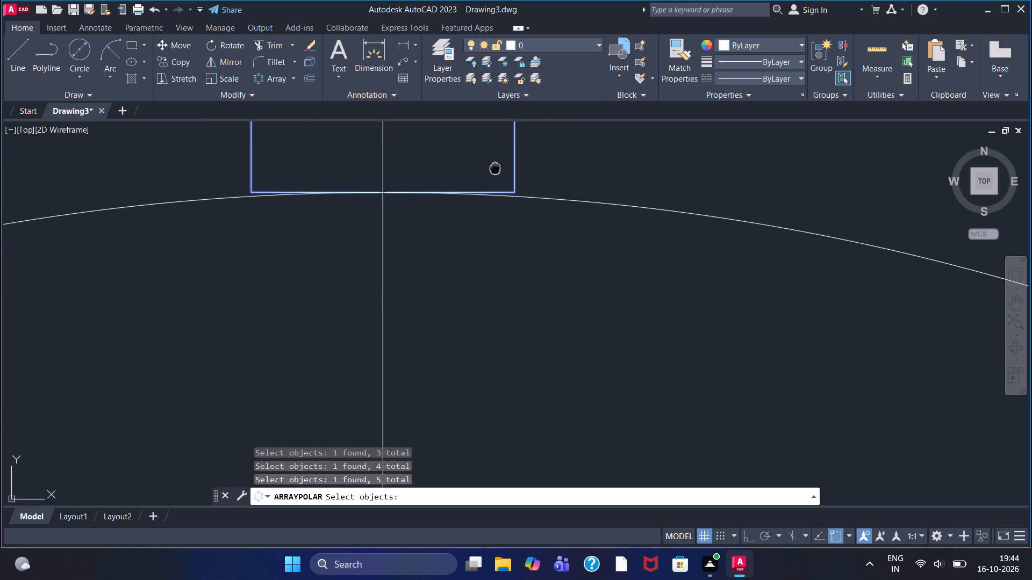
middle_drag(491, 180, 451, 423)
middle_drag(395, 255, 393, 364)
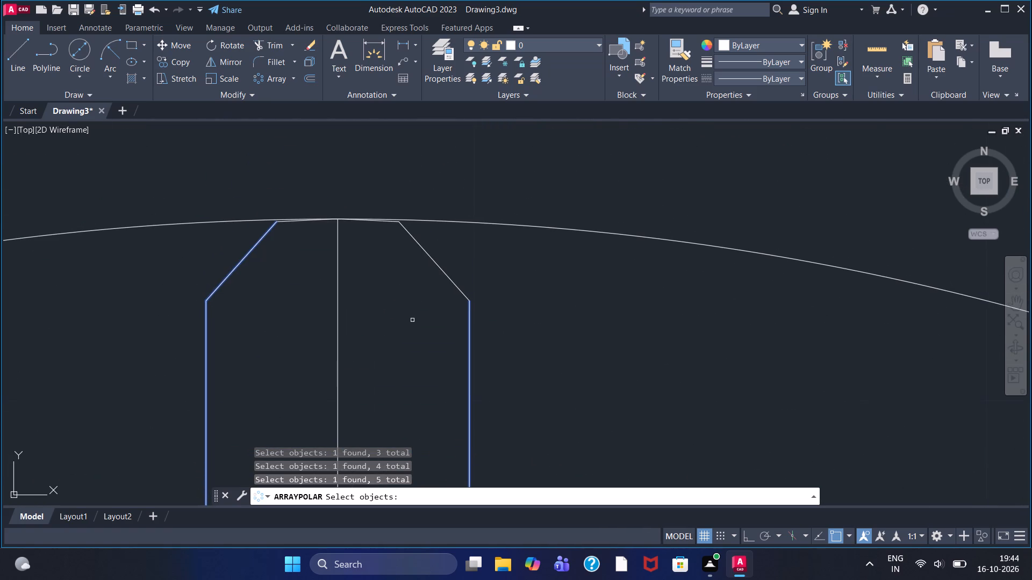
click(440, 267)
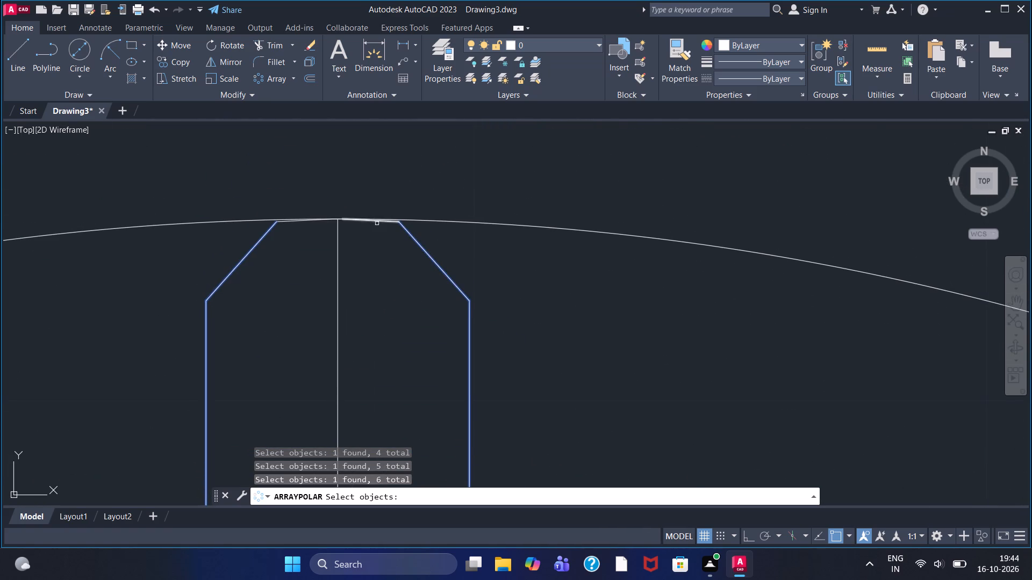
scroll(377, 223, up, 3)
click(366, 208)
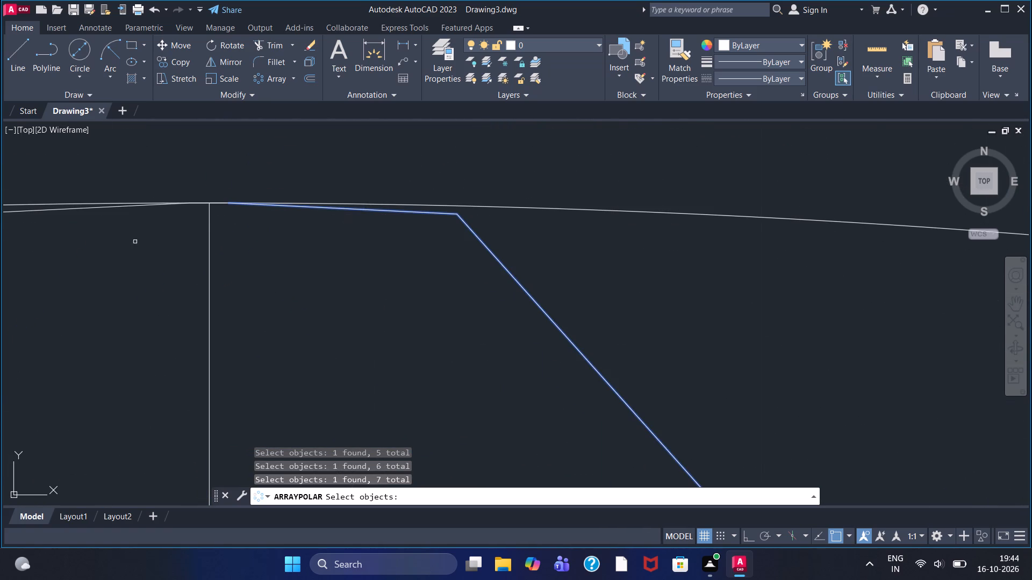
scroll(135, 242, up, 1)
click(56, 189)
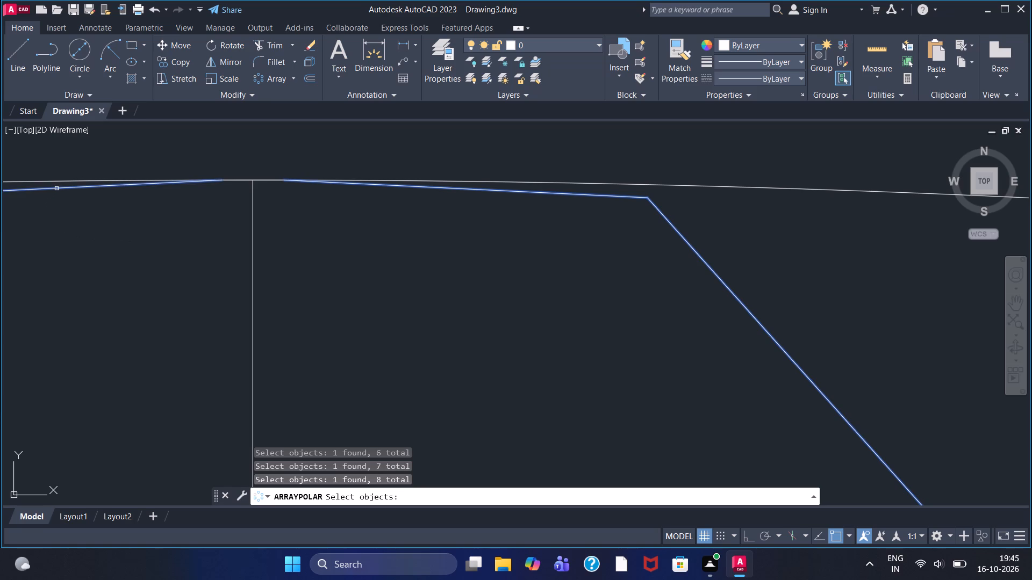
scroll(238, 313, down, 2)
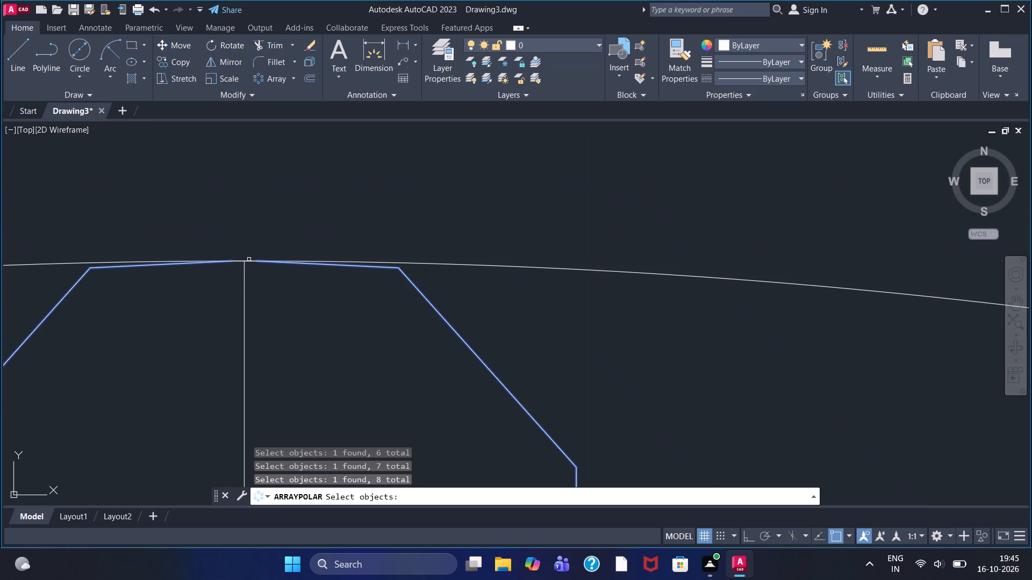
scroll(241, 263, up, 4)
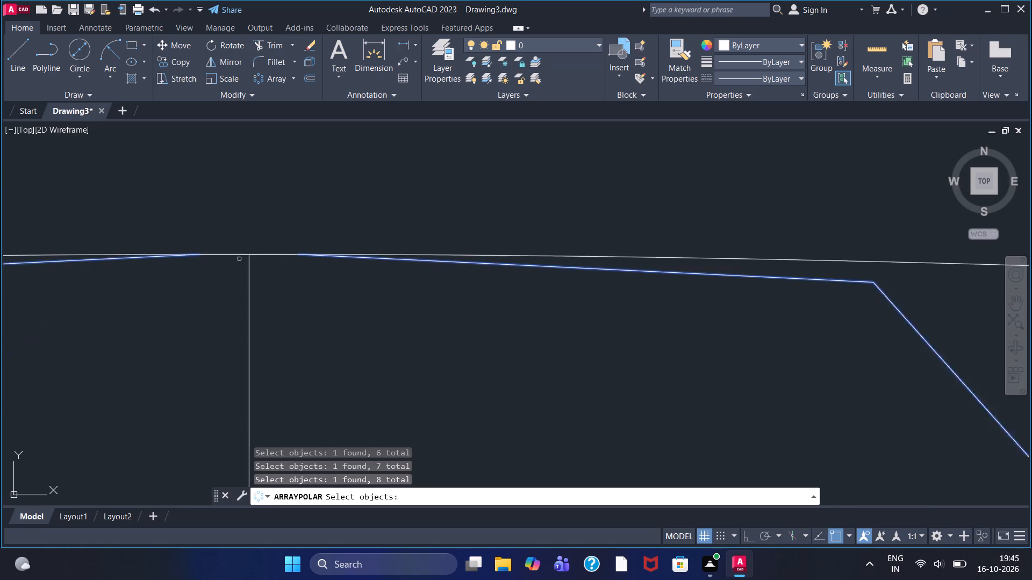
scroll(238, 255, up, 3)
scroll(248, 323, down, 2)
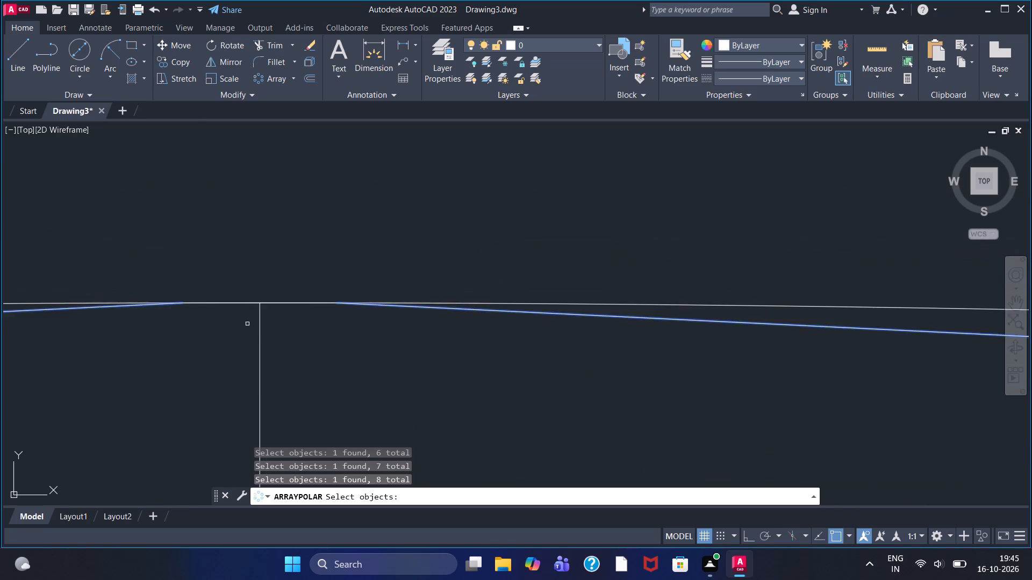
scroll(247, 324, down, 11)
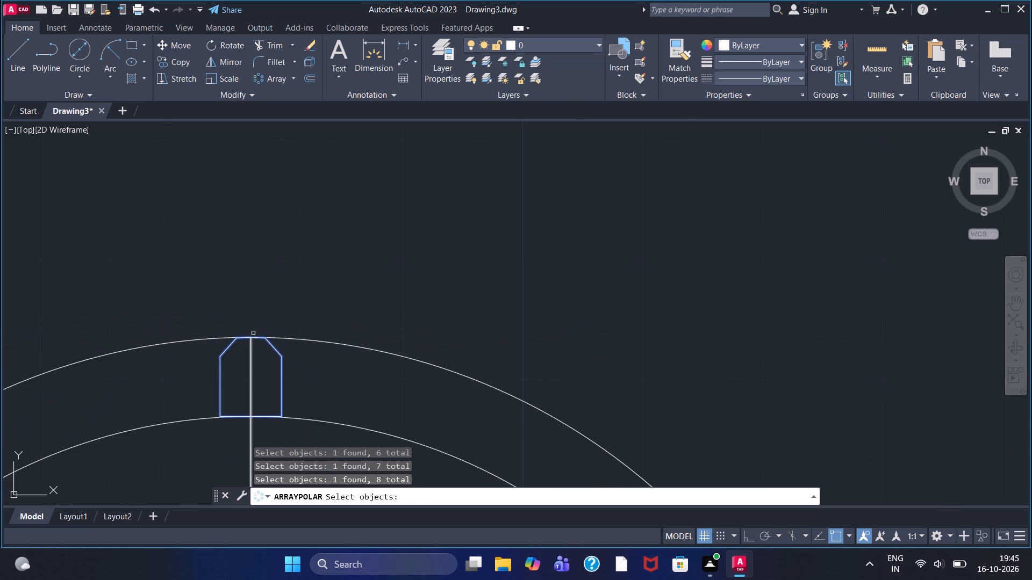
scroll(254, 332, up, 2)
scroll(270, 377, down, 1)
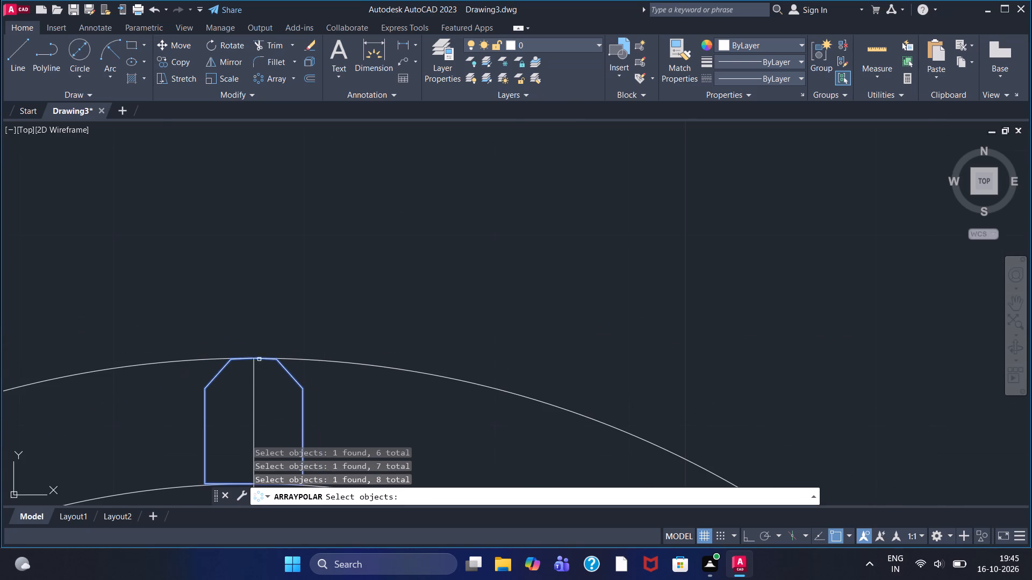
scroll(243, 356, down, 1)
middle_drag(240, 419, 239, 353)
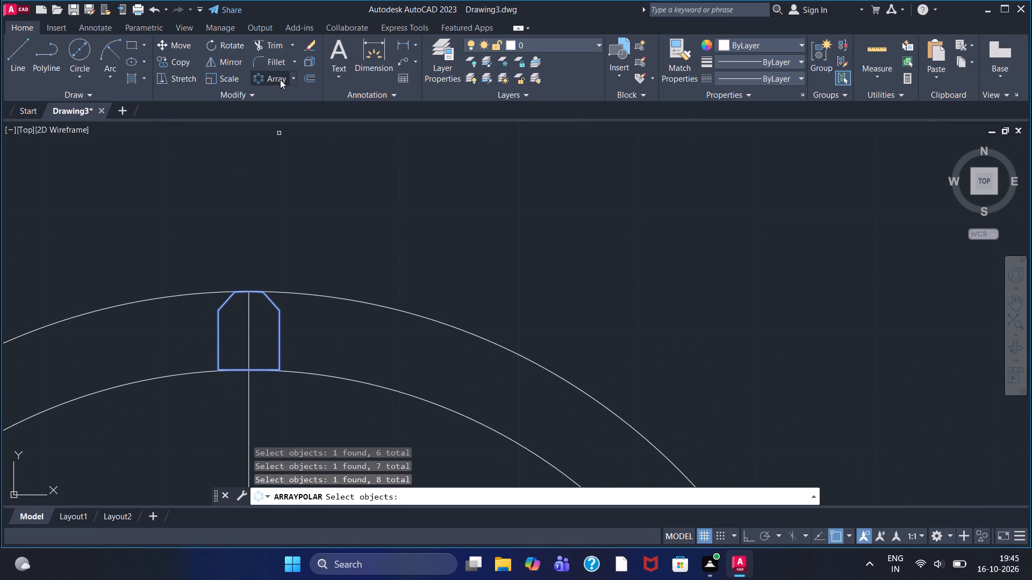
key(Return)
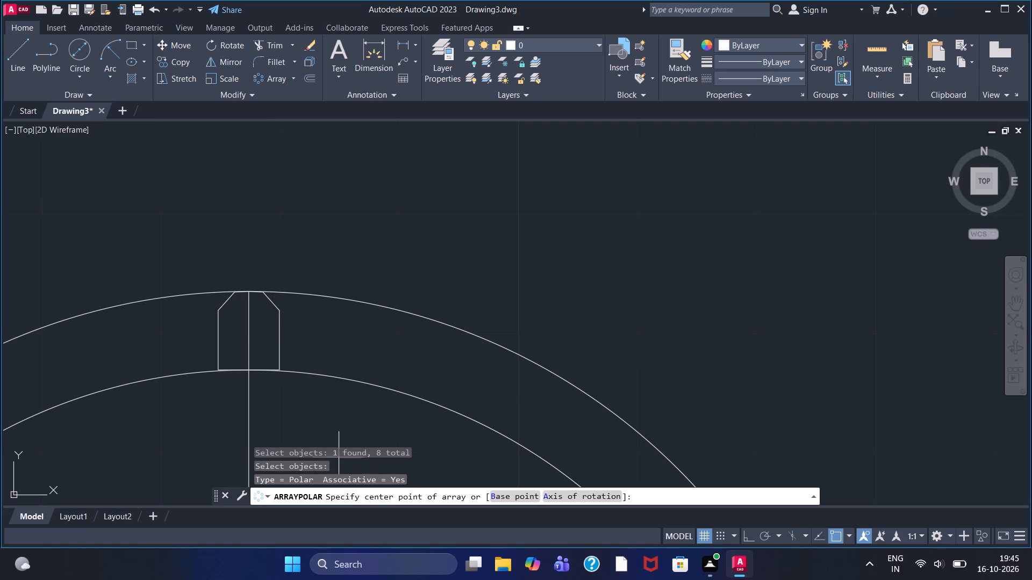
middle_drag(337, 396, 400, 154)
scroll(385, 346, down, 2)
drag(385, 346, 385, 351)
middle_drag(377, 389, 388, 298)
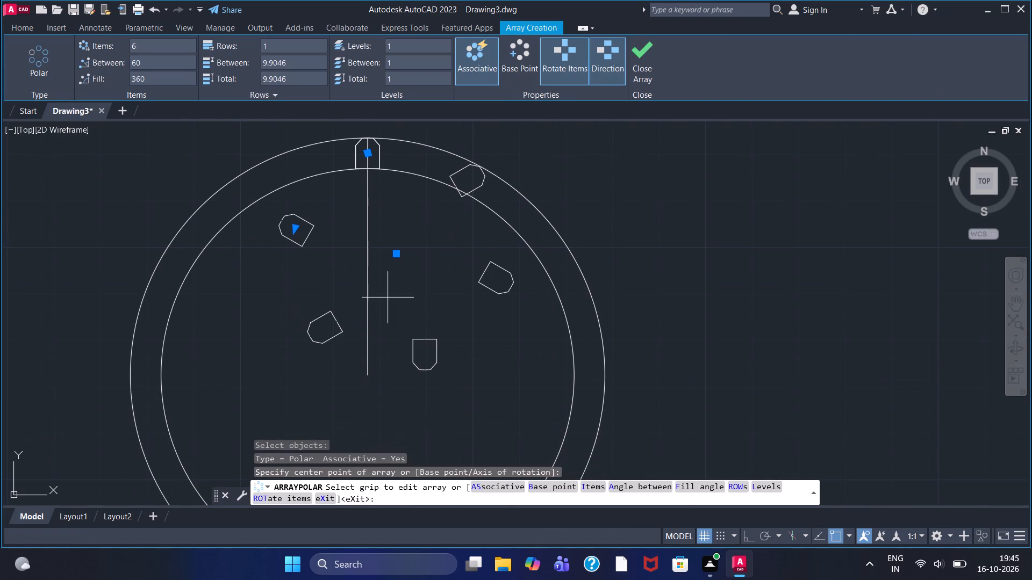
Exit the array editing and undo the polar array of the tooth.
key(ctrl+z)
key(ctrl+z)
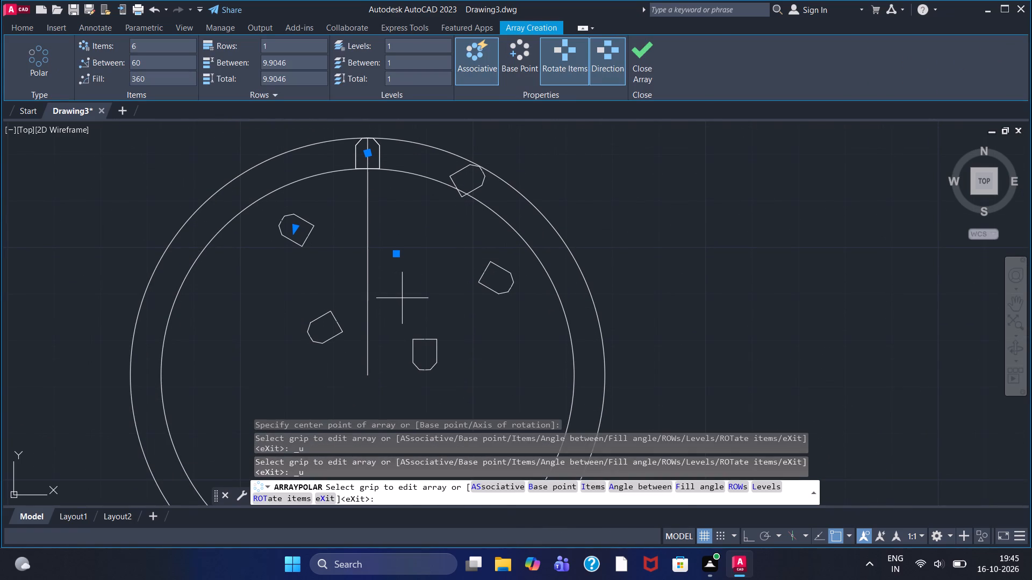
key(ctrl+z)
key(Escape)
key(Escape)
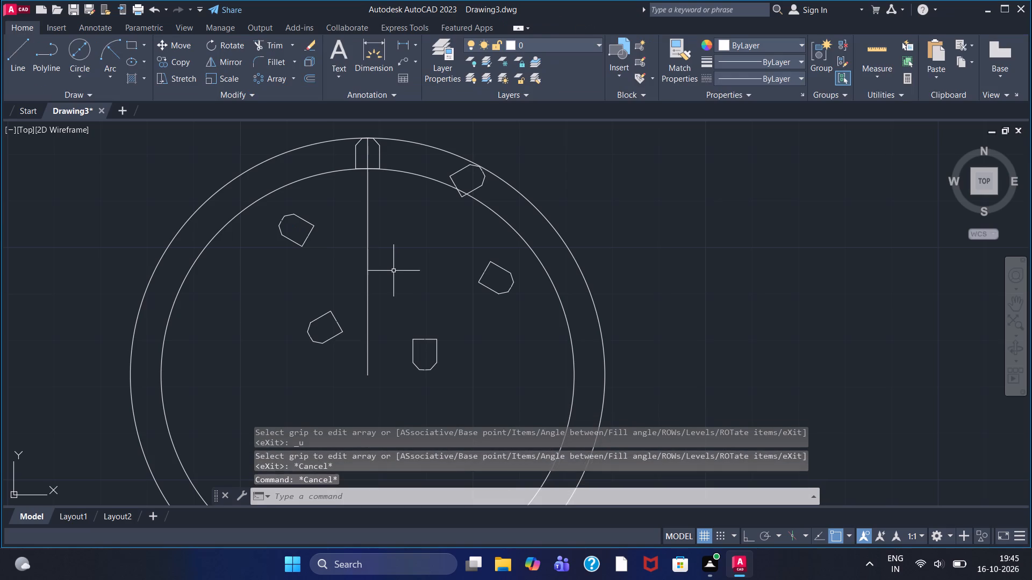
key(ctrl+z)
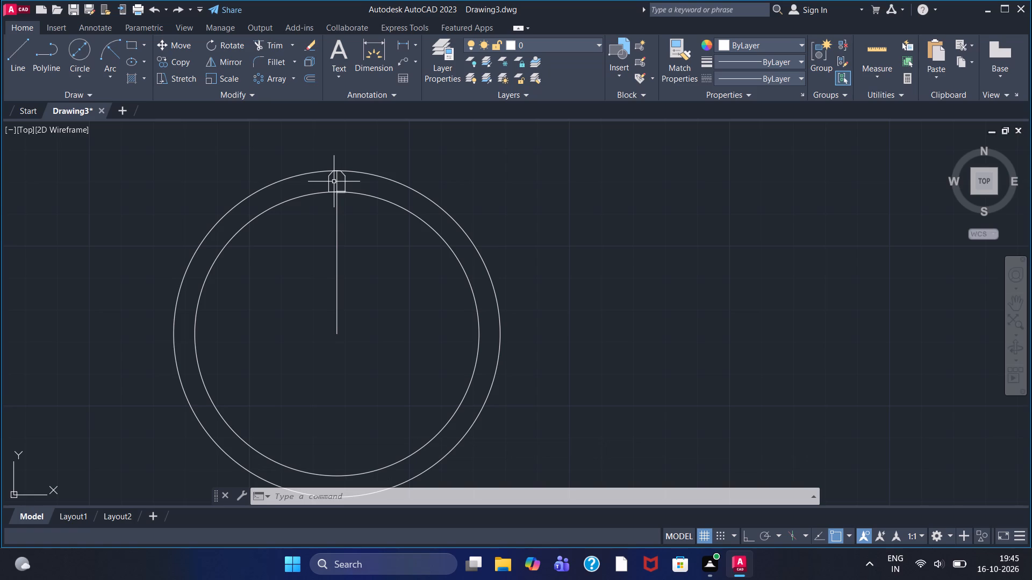
Erase the four outline lines on the tooth's left half: the chamfer, top edge, side and base.
scroll(338, 171, up, 3)
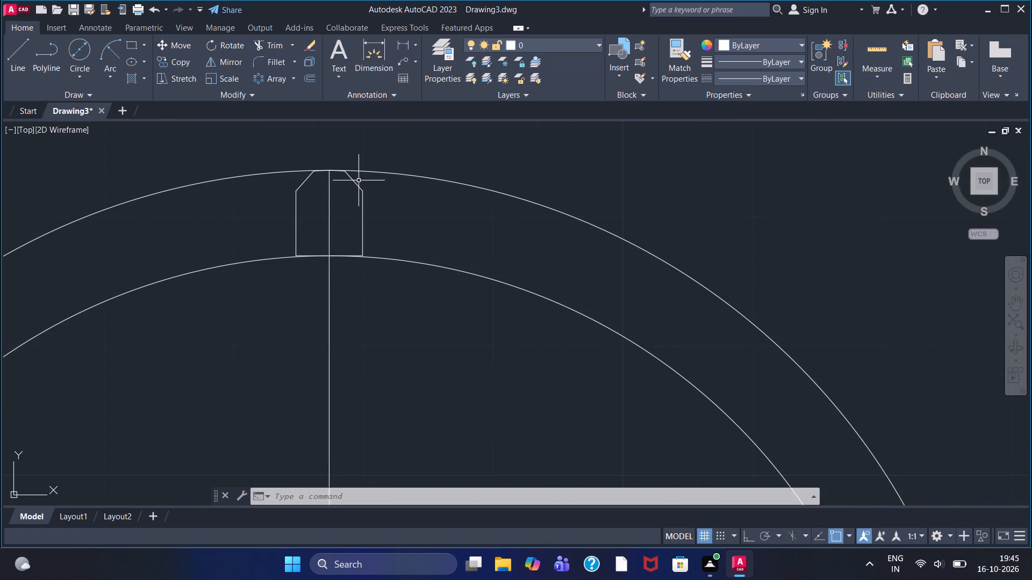
click(301, 185)
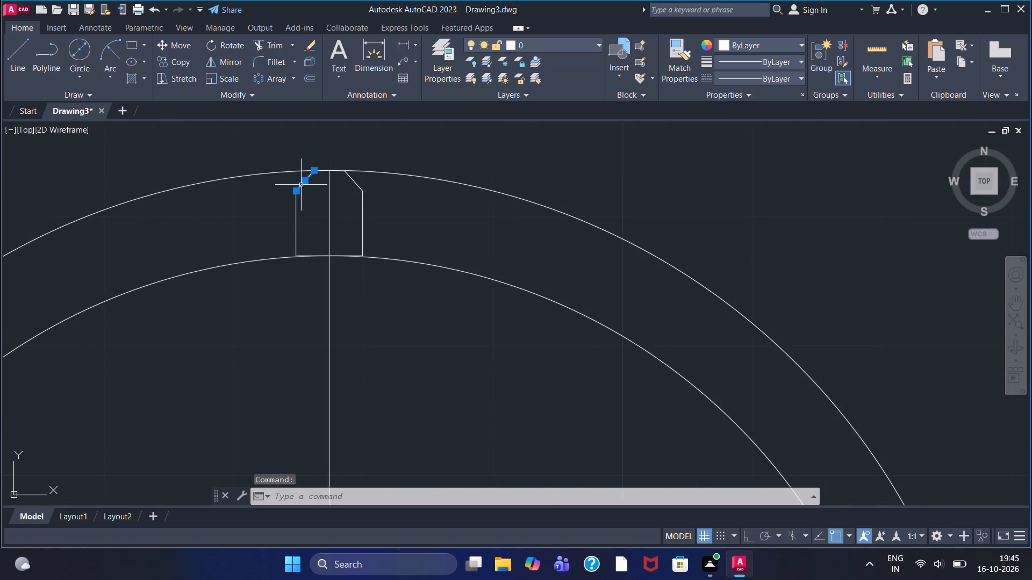
key(Delete)
scroll(301, 185, up, 3)
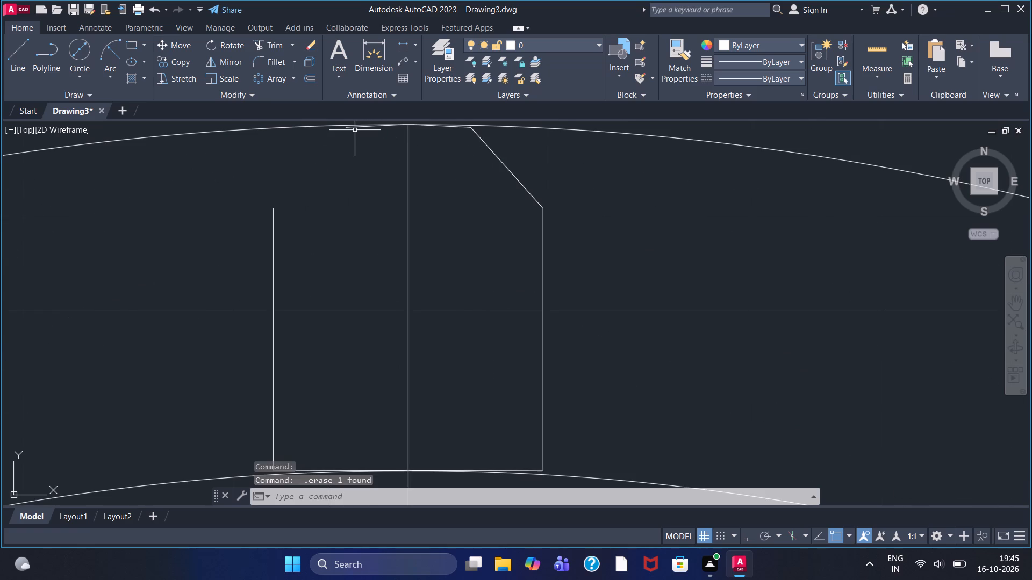
click(354, 128)
key(Delete)
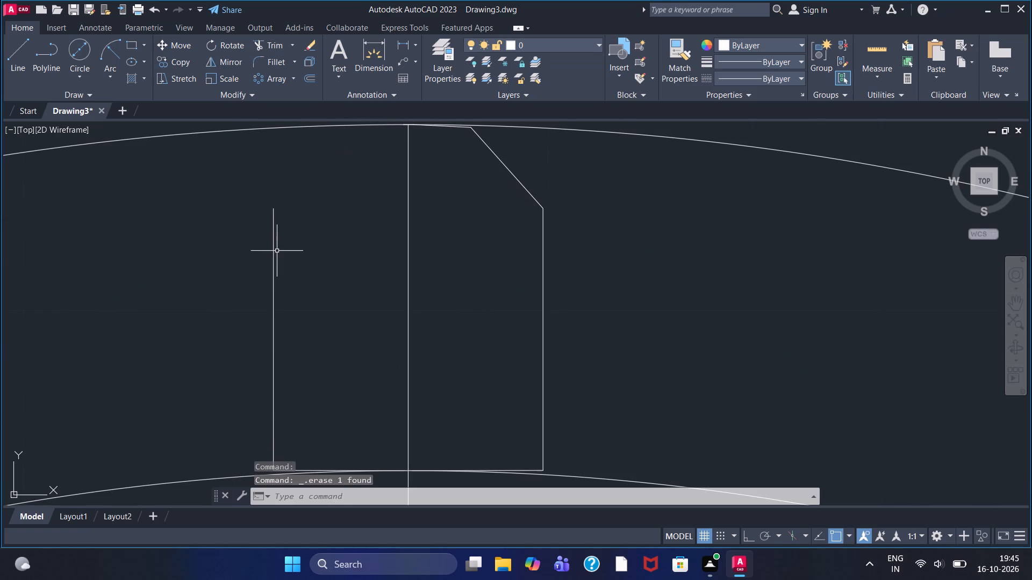
click(273, 258)
key(Delete)
scroll(275, 323, up, 2)
scroll(275, 322, down, 1)
middle_drag(275, 322, 304, 271)
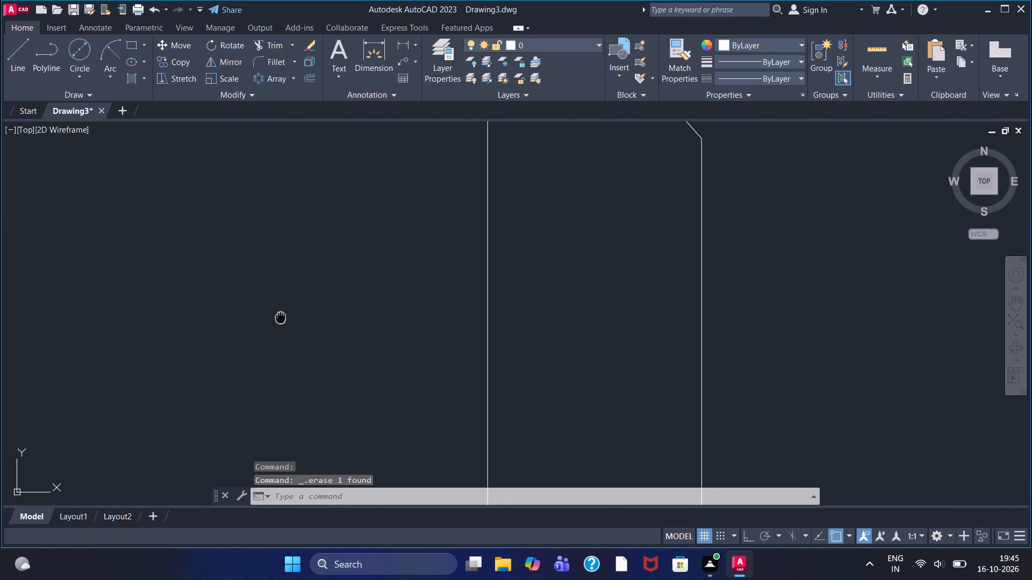
middle_drag(304, 271, 341, 172)
click(349, 407)
key(Delete)
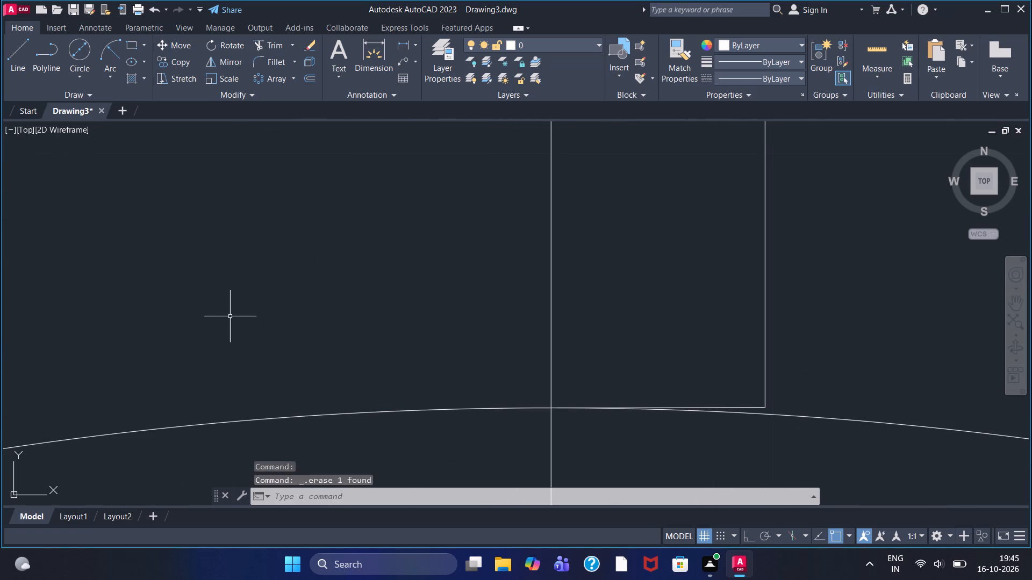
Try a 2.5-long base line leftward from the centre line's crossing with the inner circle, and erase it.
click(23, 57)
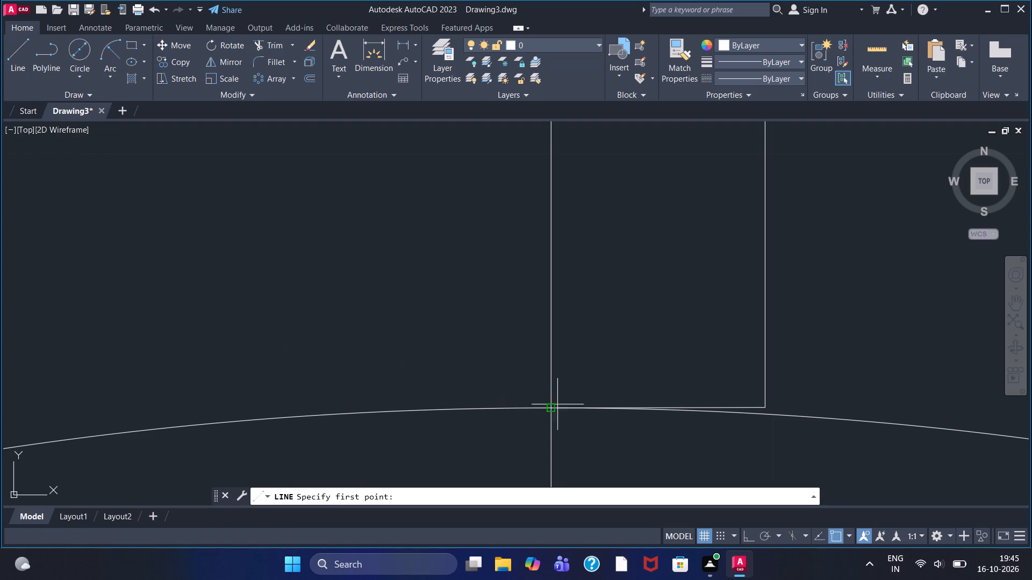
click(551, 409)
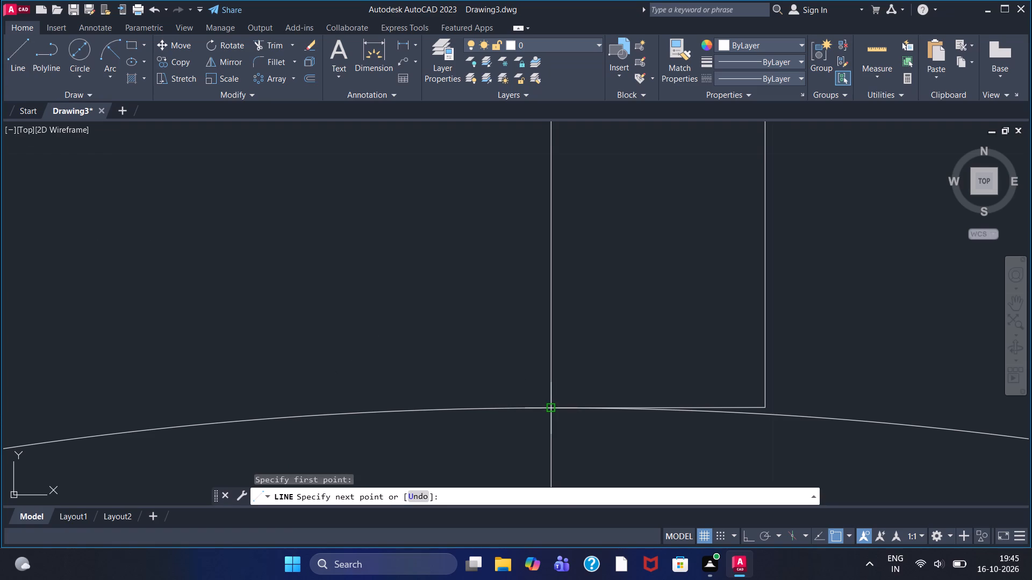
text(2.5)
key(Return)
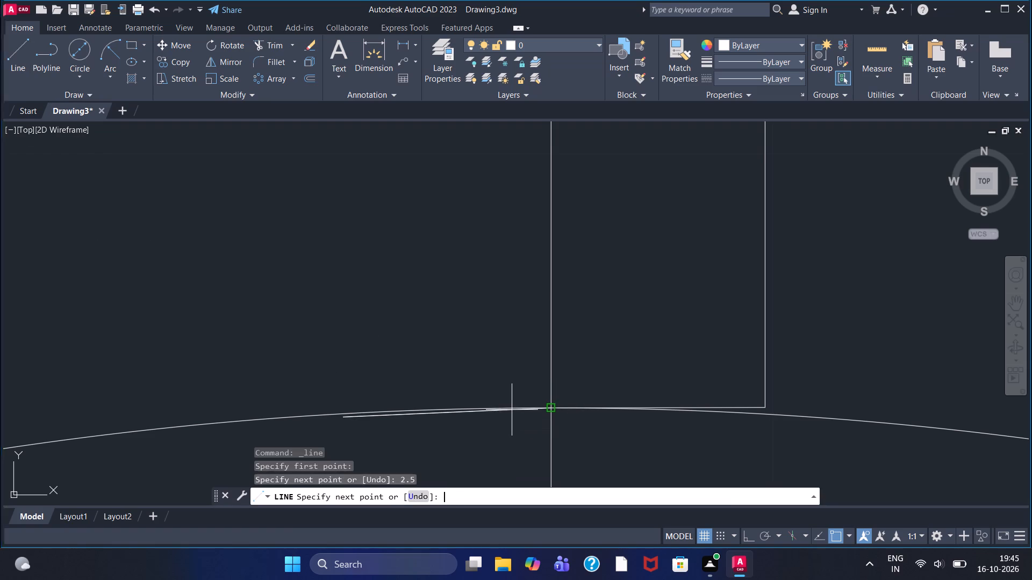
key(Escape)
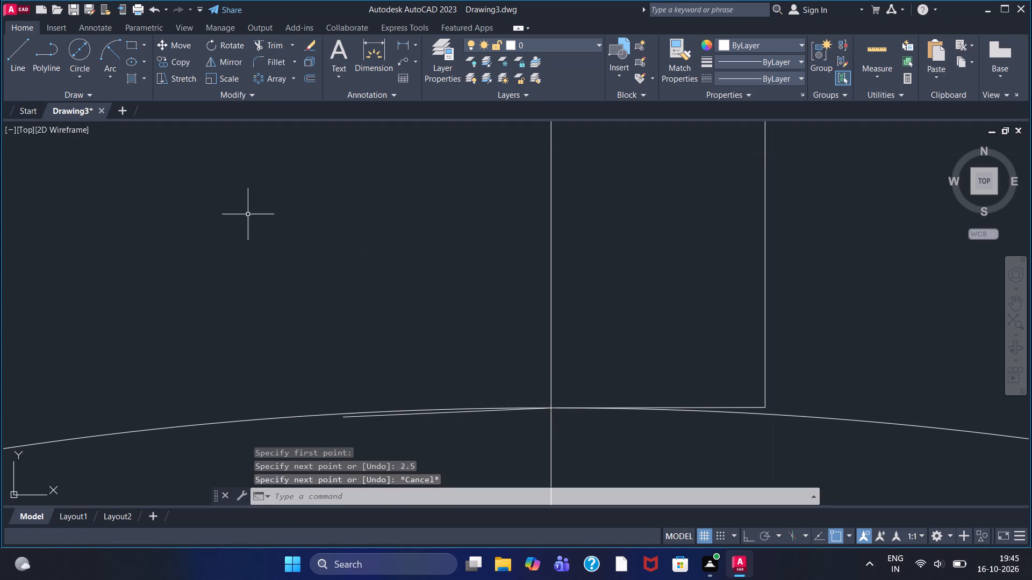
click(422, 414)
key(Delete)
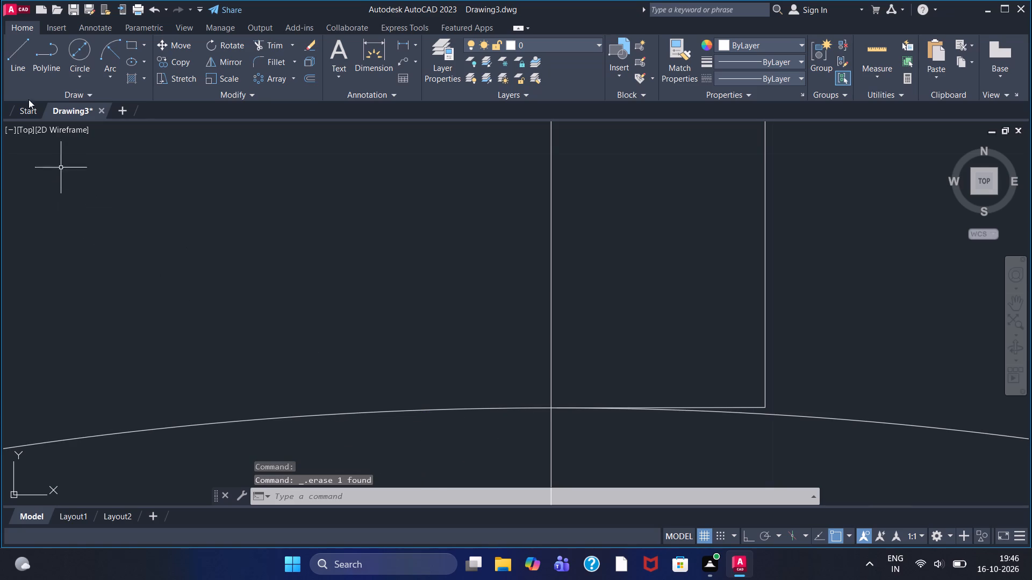
With Ortho on, draw a 2.5 base line leftward from the centre line's crossing with the inner circle and a 3-long vertical side upward.
click(17, 50)
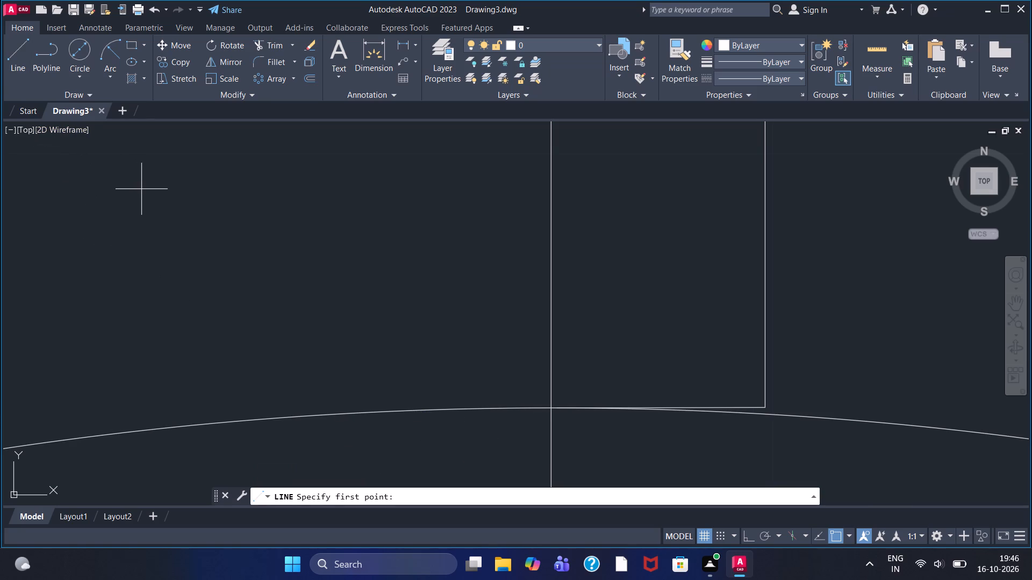
key(F8)
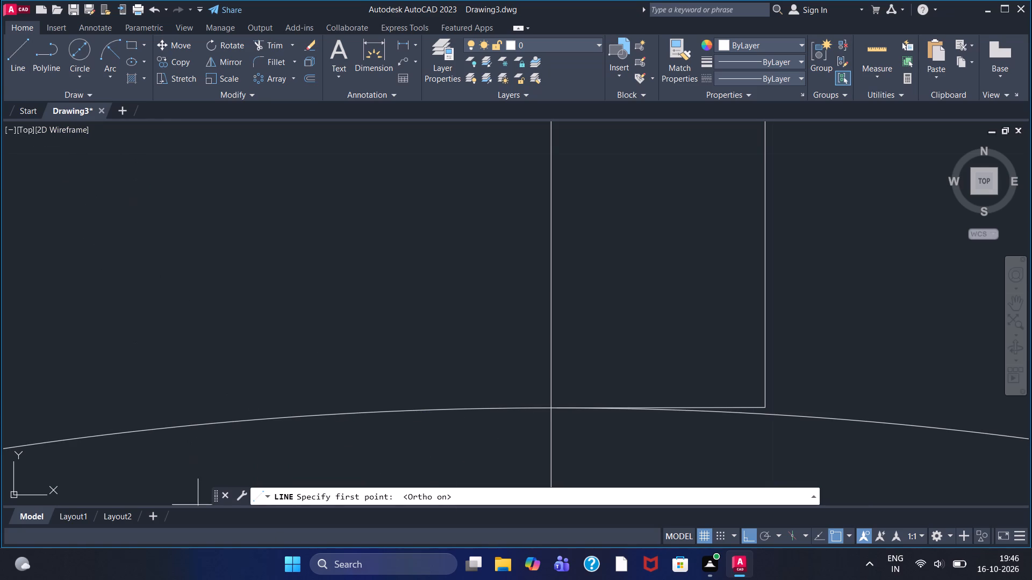
click(550, 408)
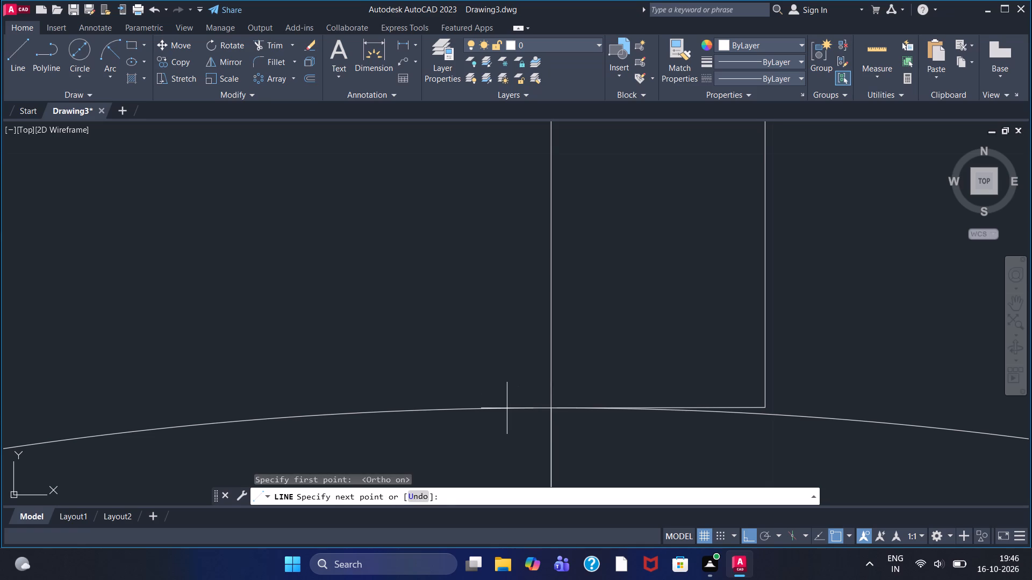
text(2.5)
key(Return)
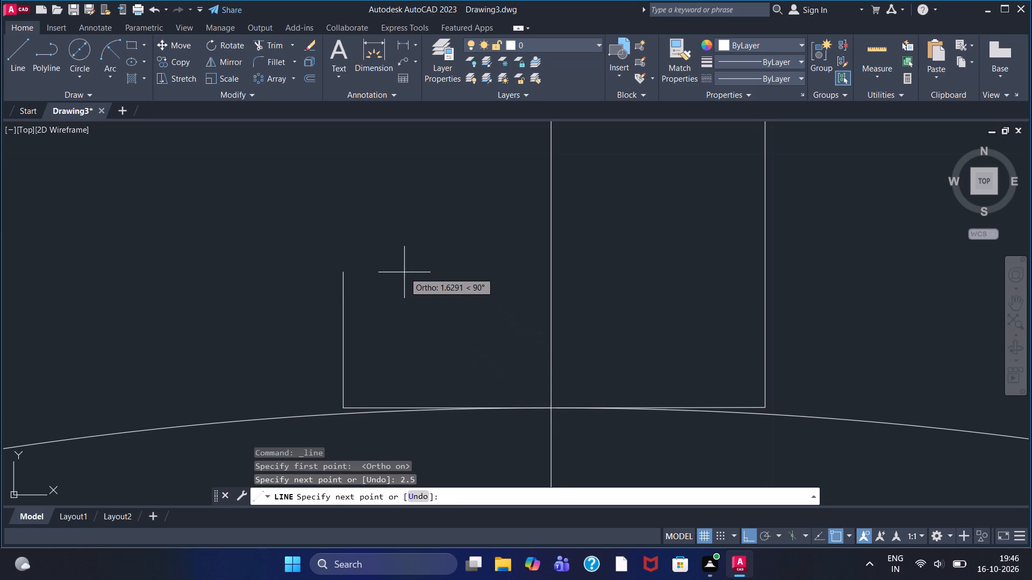
key(3)
key(Return)
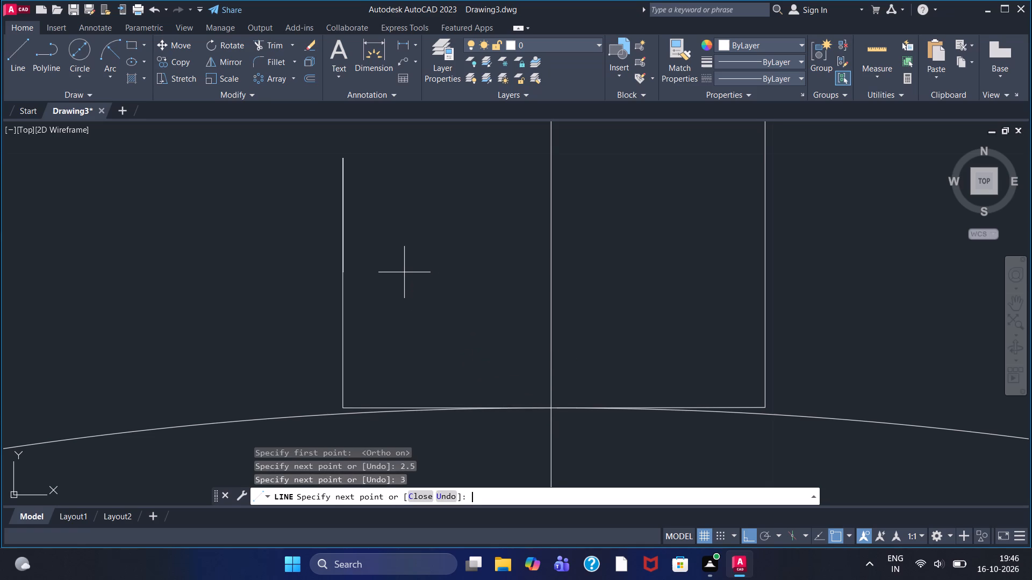
With Ortho off, draw a slanted edge from the side's upper end past the outer circle and trim the part outside it.
middle_drag(404, 272, 389, 322)
scroll(405, 293, down, 1)
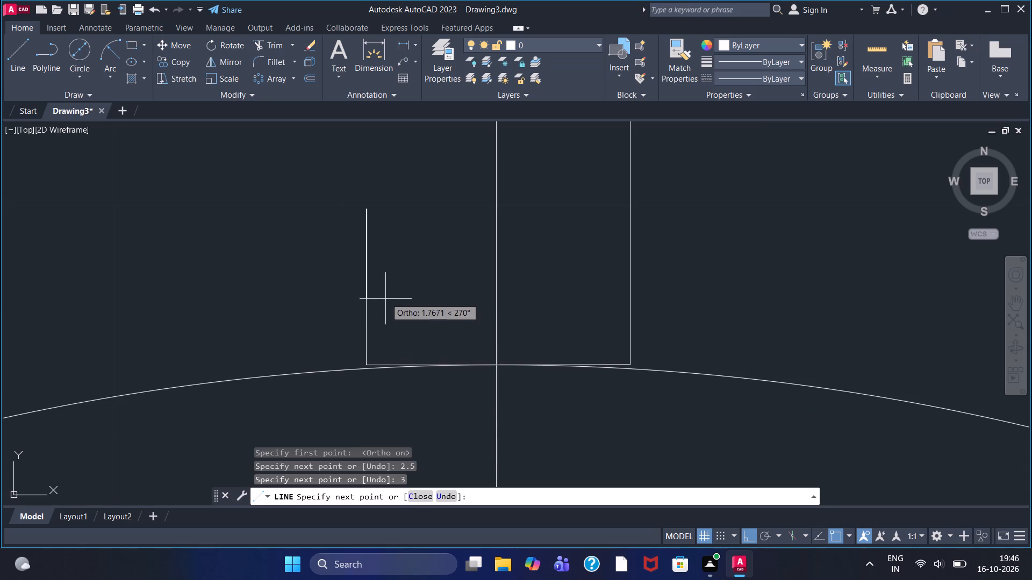
scroll(385, 292, up, 1)
middle_drag(385, 292, 381, 556)
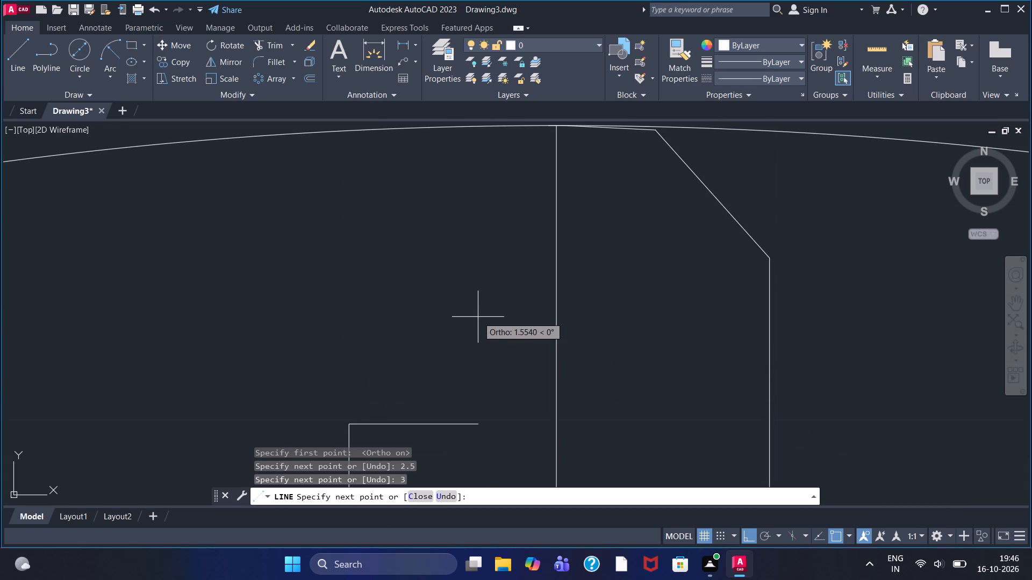
key(F8)
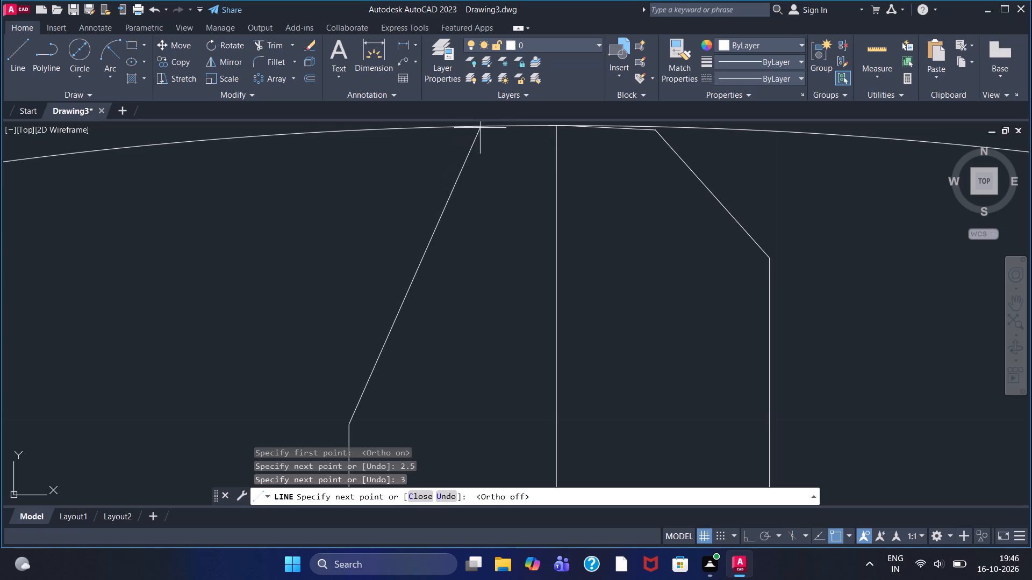
middle_drag(477, 151, 459, 219)
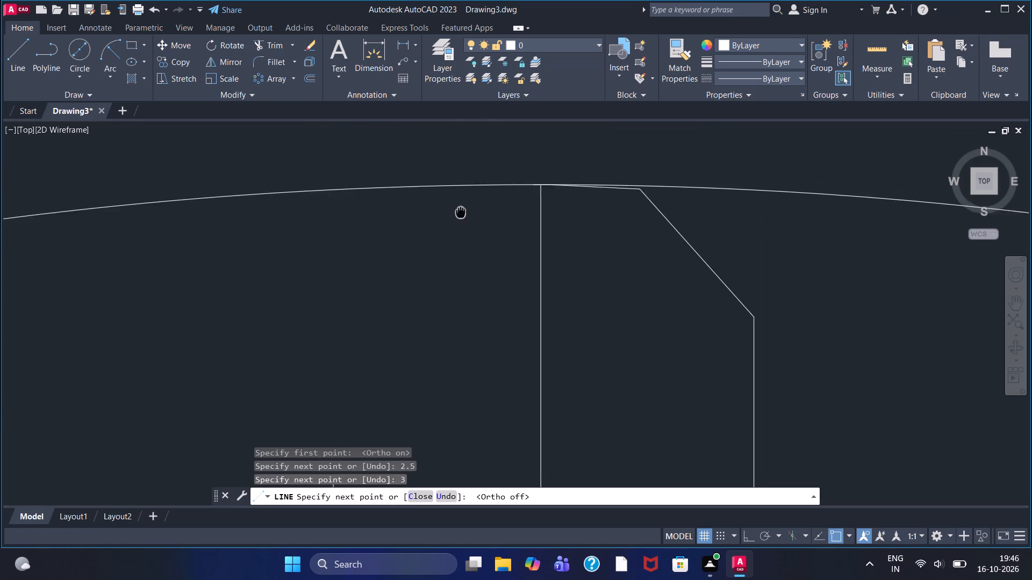
middle_drag(459, 219, 445, 269)
scroll(445, 269, up, 1)
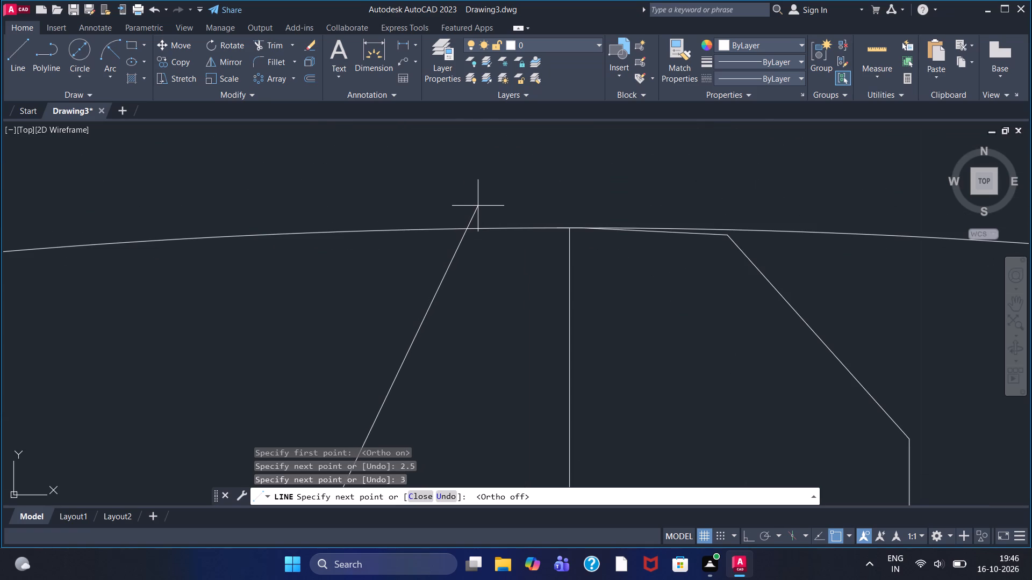
click(478, 206)
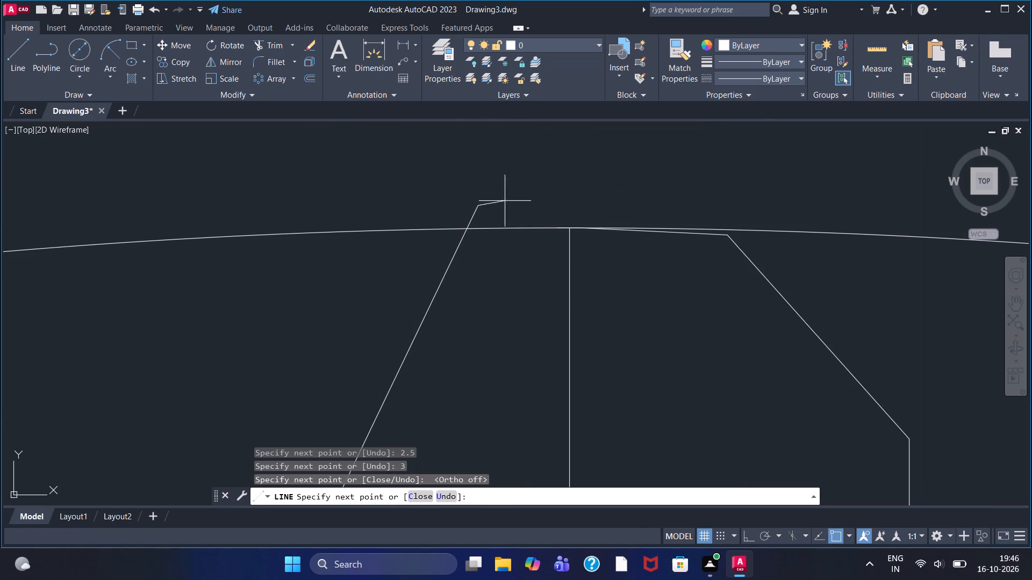
key(Escape)
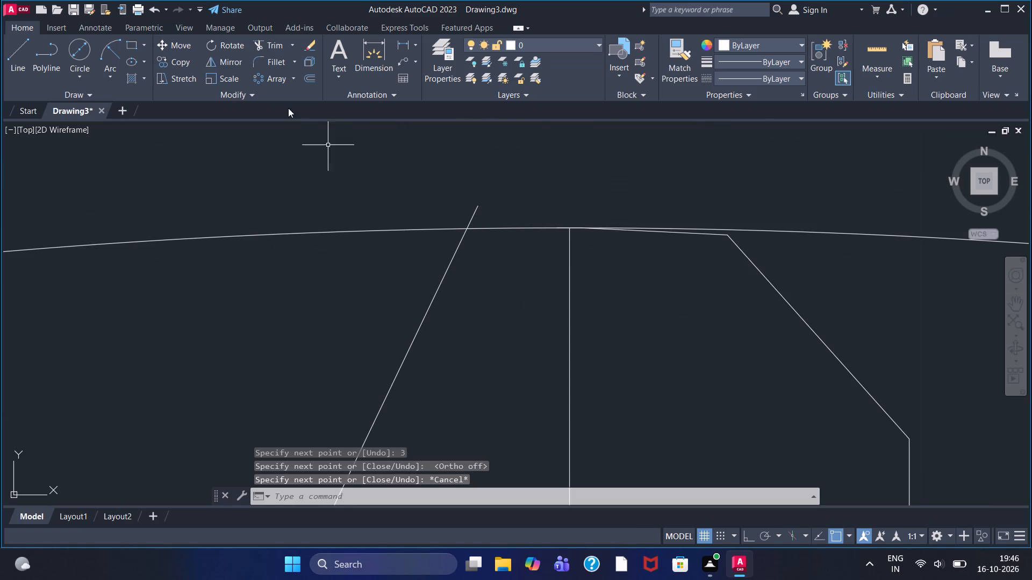
click(268, 49)
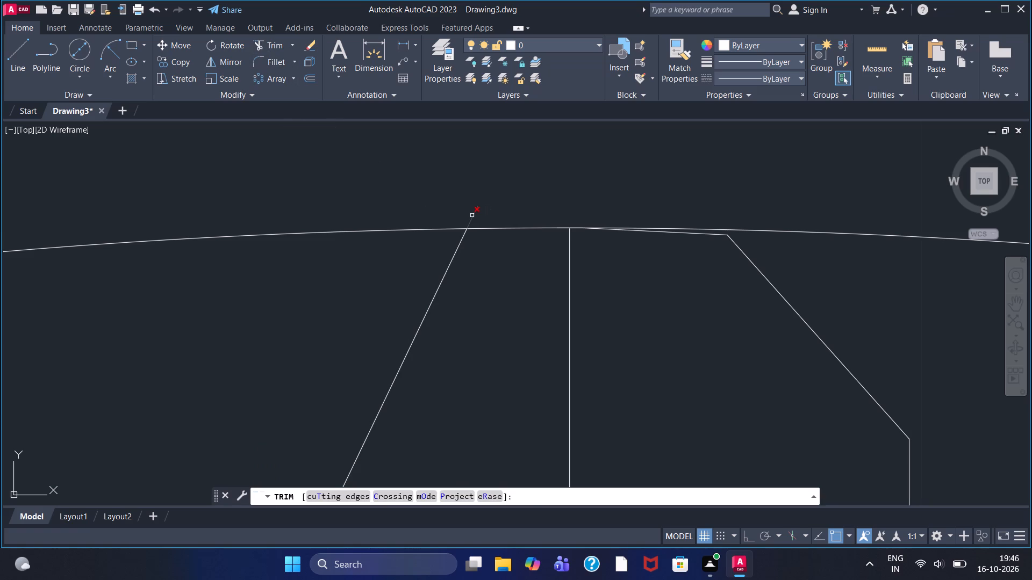
click(472, 215)
Draw the short top edge from the slanted edge's upper end to the top of the vertical centre line.
click(14, 70)
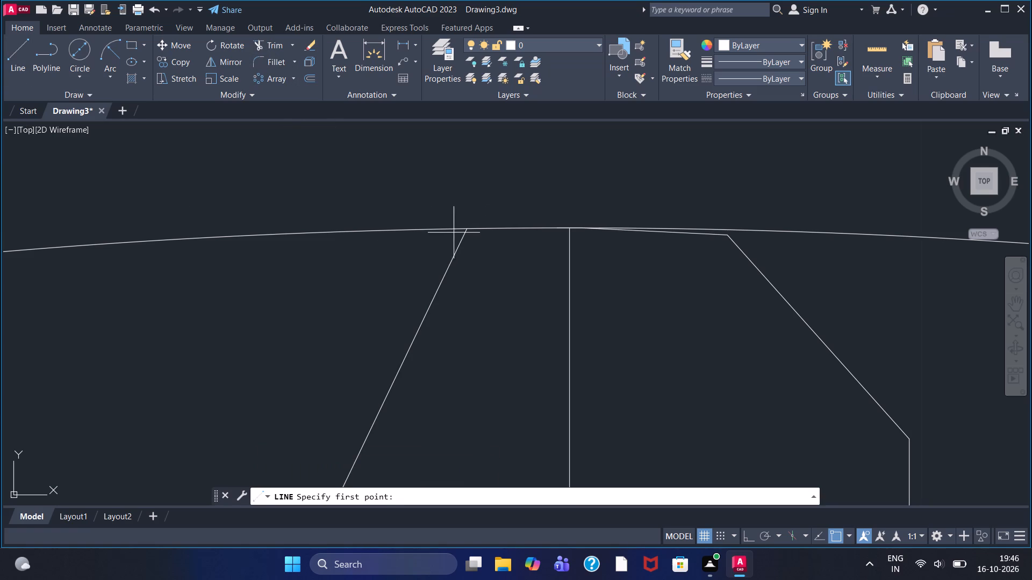
click(464, 229)
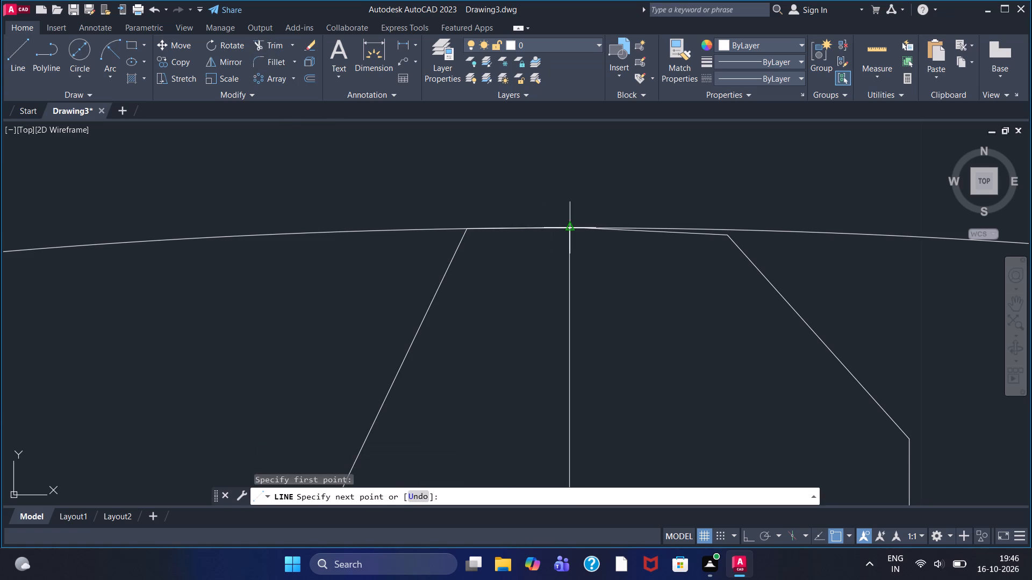
click(570, 229)
right_click(547, 202)
click(556, 207)
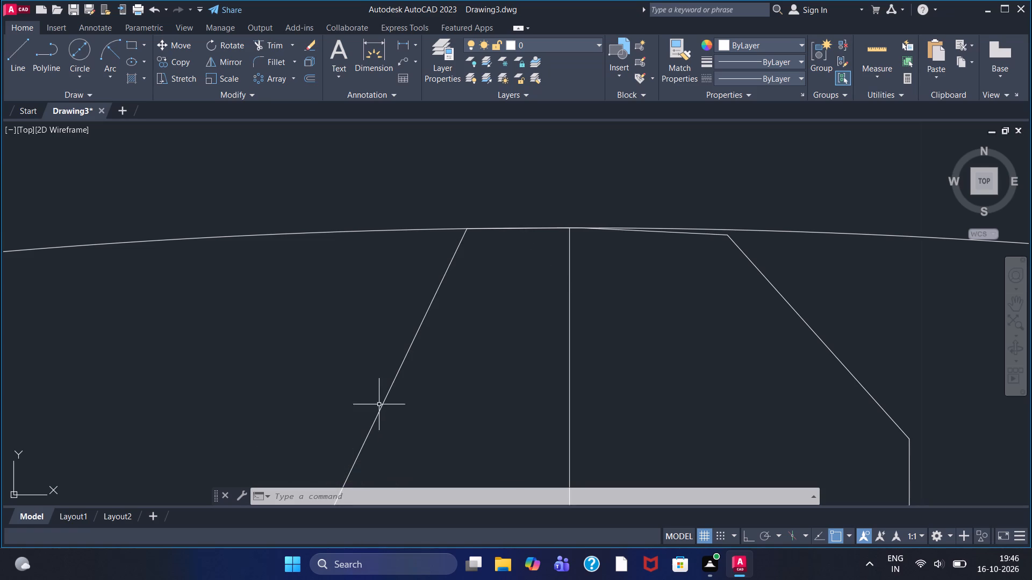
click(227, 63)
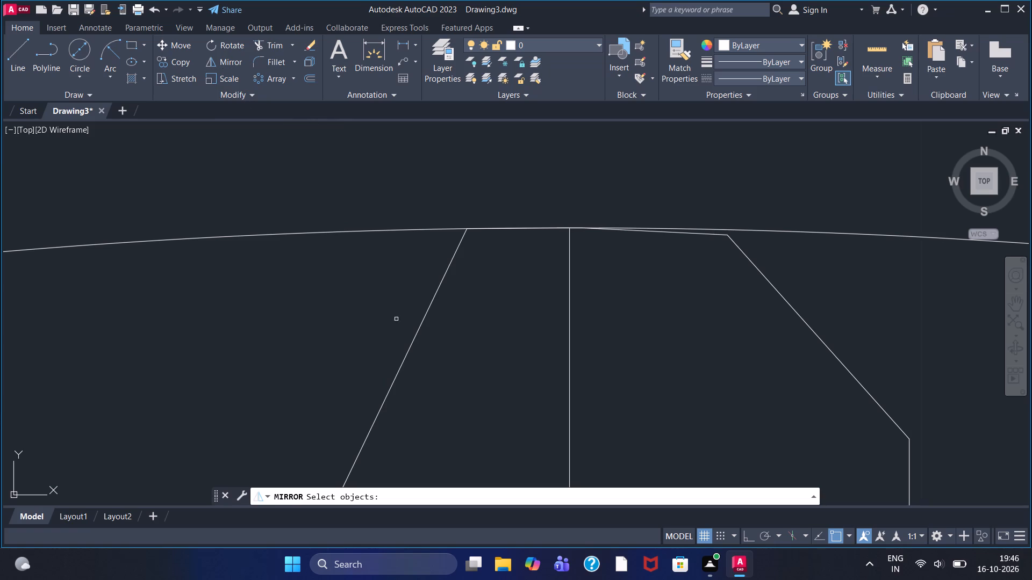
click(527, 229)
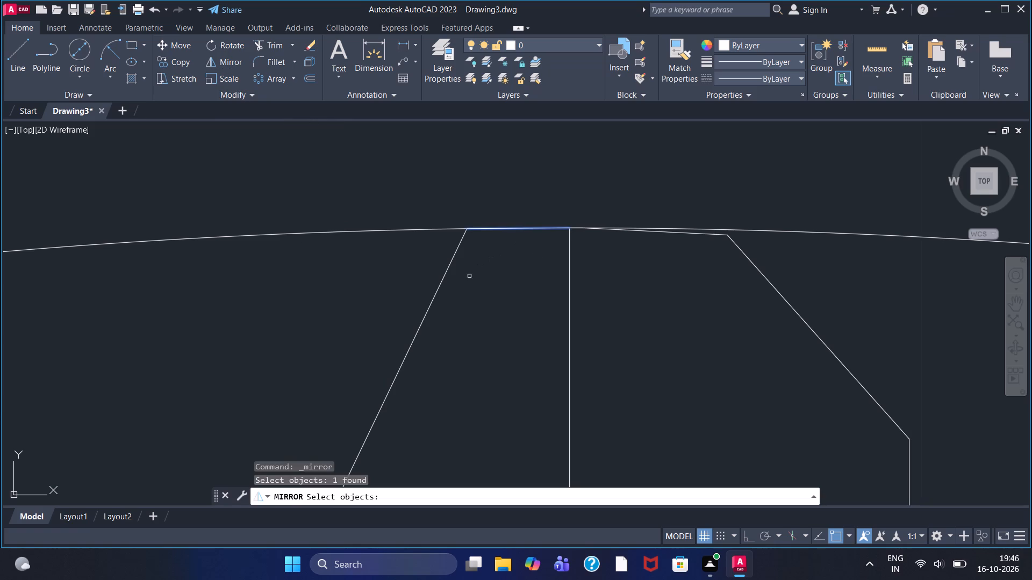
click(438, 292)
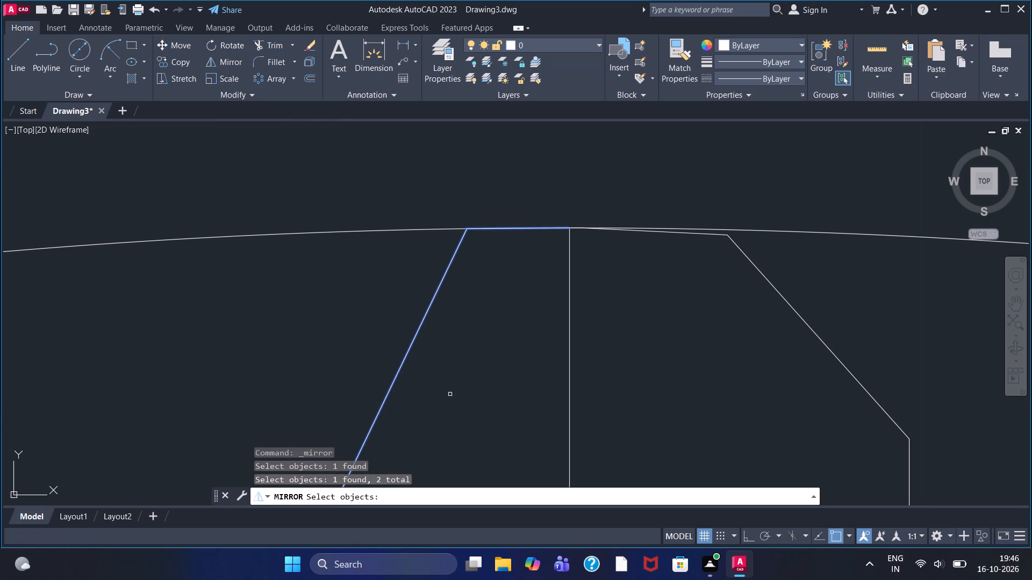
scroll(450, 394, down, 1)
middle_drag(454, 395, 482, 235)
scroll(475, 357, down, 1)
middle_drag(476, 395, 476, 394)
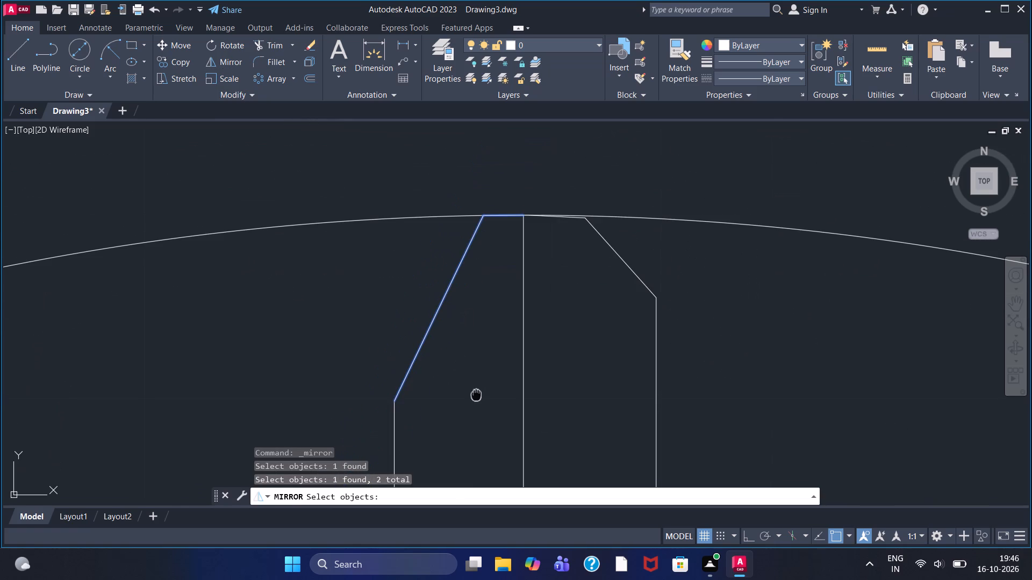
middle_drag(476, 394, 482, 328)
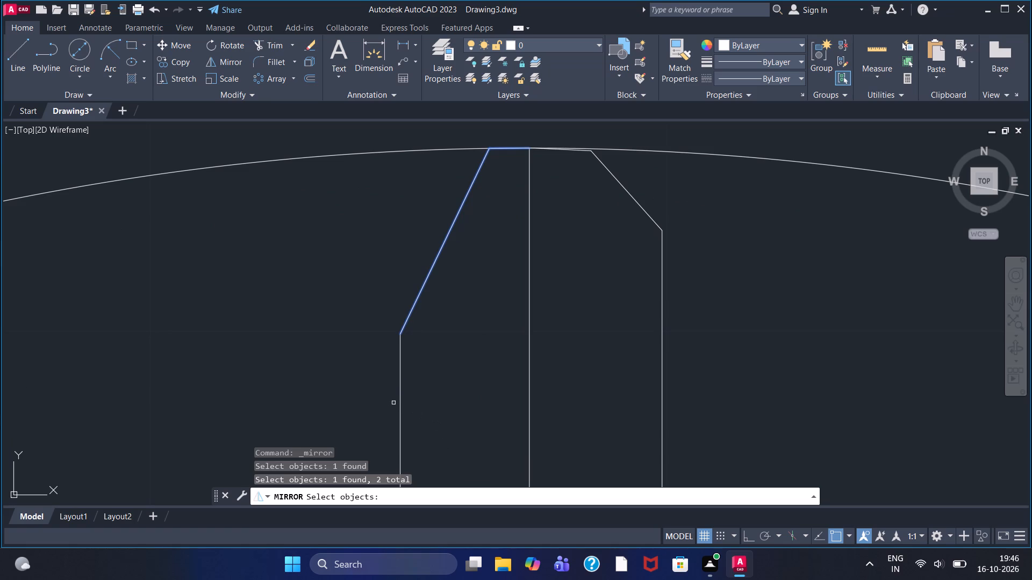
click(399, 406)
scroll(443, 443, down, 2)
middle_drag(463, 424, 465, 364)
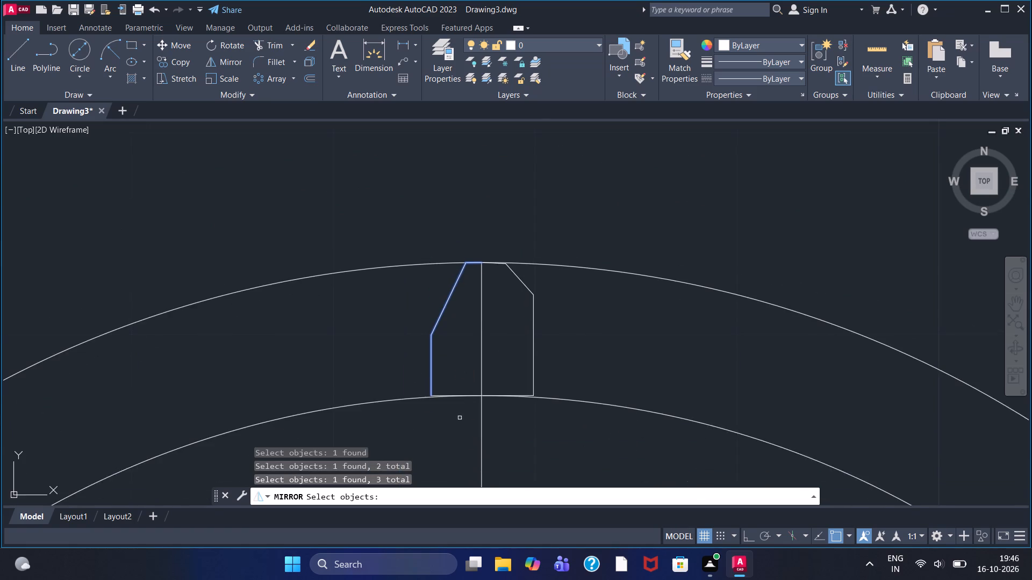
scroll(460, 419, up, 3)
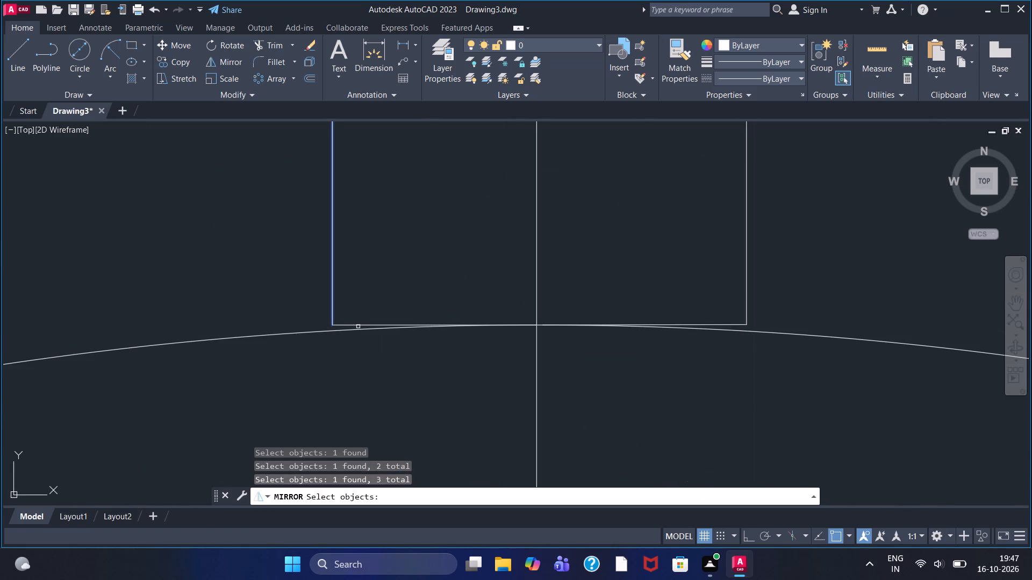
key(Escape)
Erase the old base line, vertical side and slanted edge on the right half of the top tooth.
click(741, 325)
key(Delete)
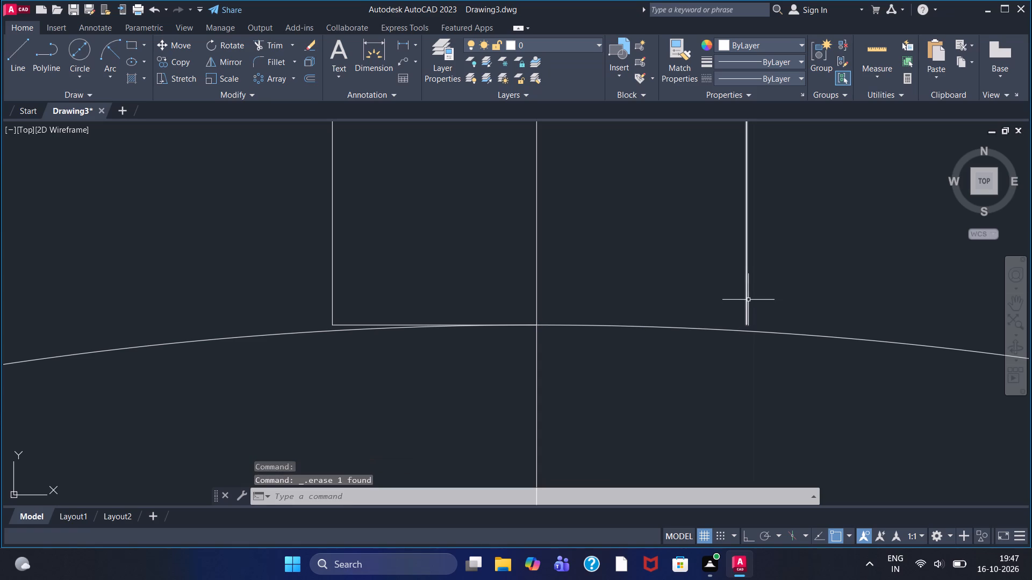
click(748, 297)
key(Delete)
scroll(726, 257, up, 1)
middle_drag(720, 257, 645, 520)
scroll(645, 520, down, 1)
scroll(615, 332, up, 2)
scroll(610, 327, down, 5)
middle_drag(603, 299, 578, 440)
scroll(577, 440, up, 3)
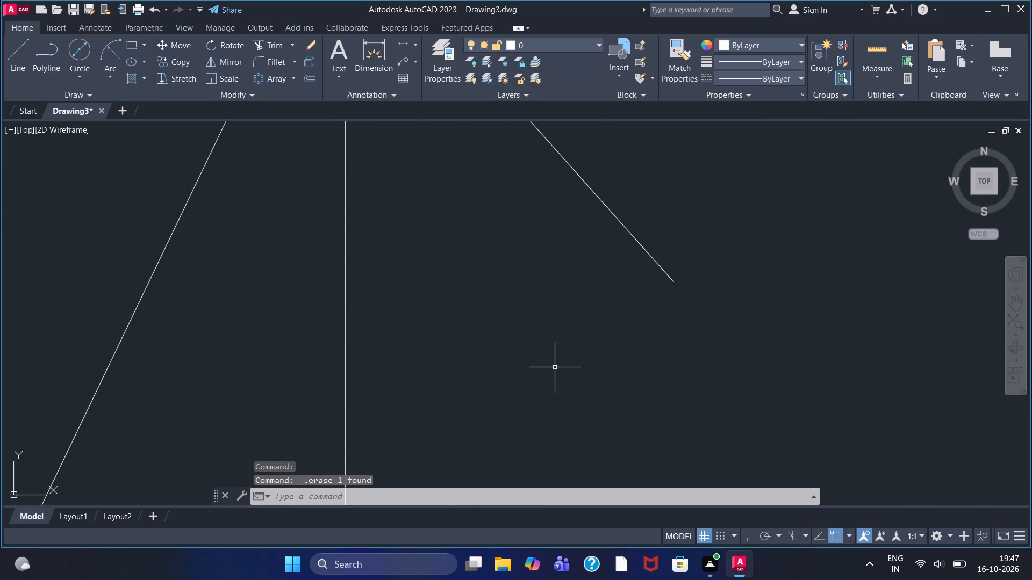
scroll(544, 329, down, 1)
middle_drag(542, 329, 491, 578)
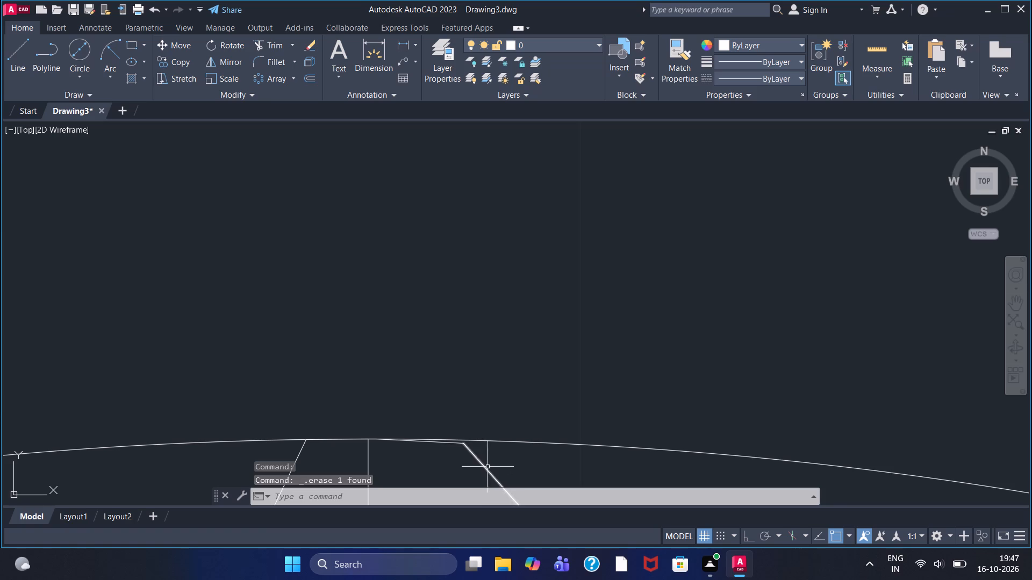
click(488, 467)
key(Delete)
Erase the outer circle and the old top-edge segments extending right of the vertical centre line.
click(460, 442)
key(Delete)
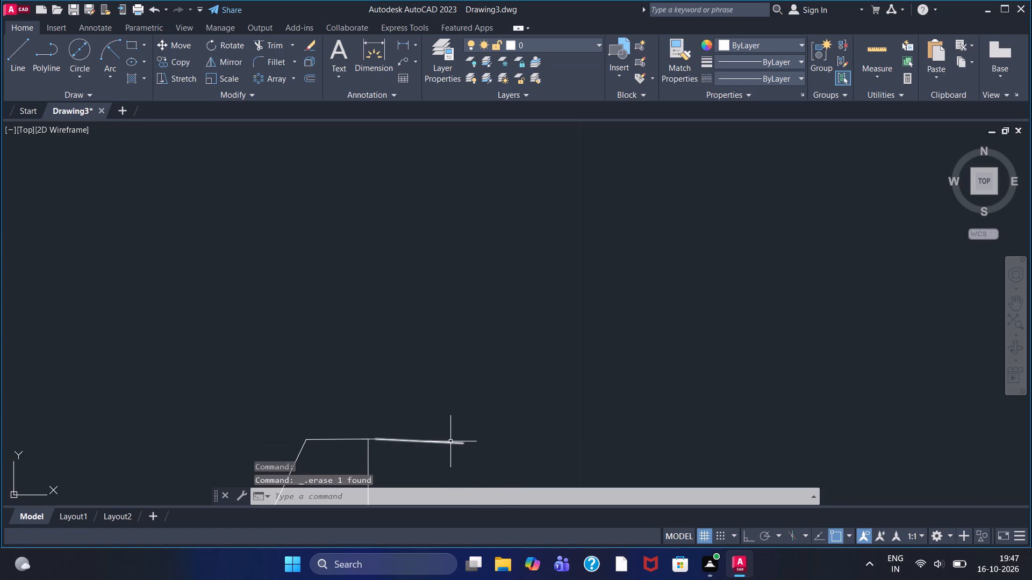
click(450, 441)
key(Delete)
scroll(375, 454, up, 3)
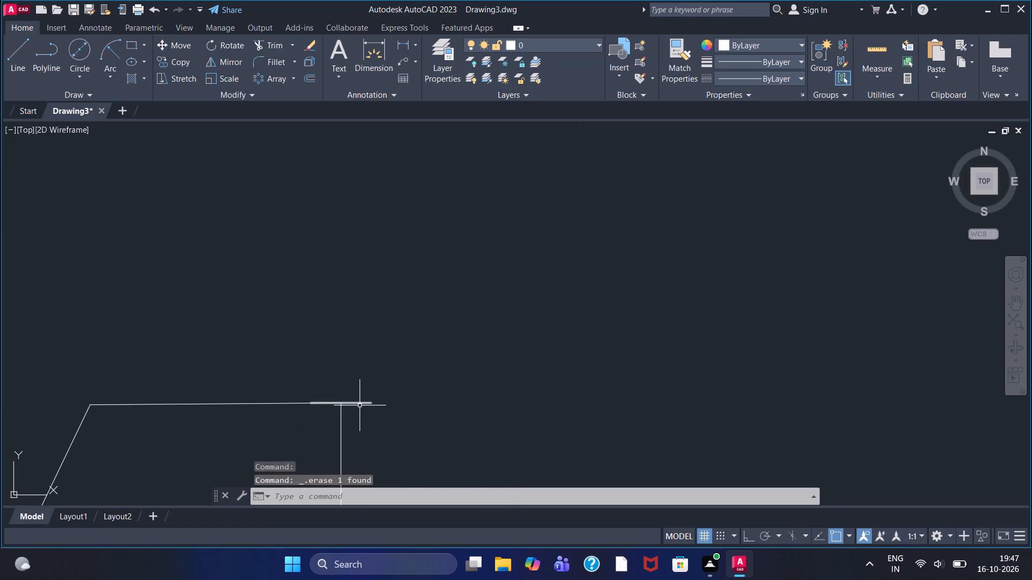
click(363, 403)
key(Delete)
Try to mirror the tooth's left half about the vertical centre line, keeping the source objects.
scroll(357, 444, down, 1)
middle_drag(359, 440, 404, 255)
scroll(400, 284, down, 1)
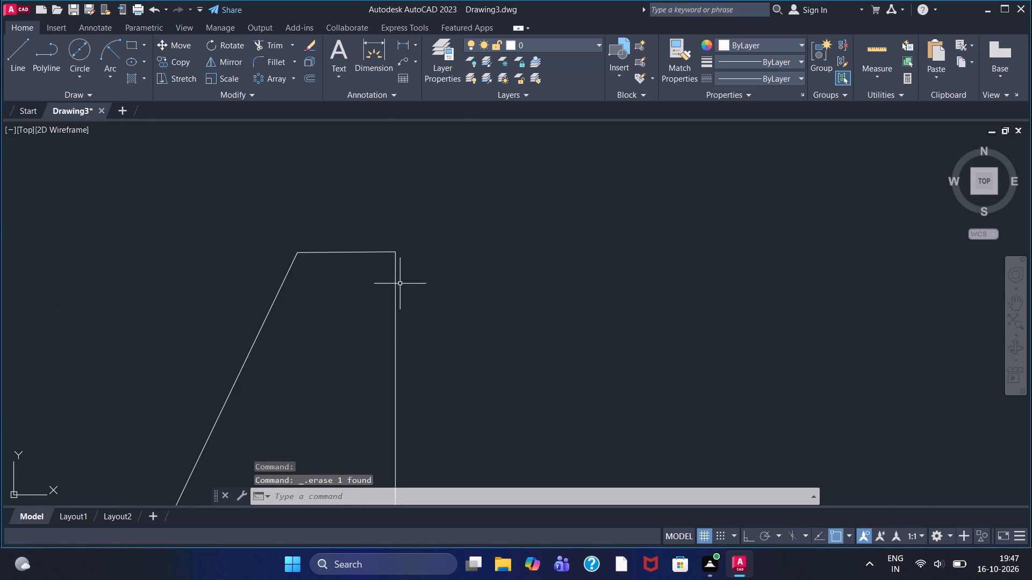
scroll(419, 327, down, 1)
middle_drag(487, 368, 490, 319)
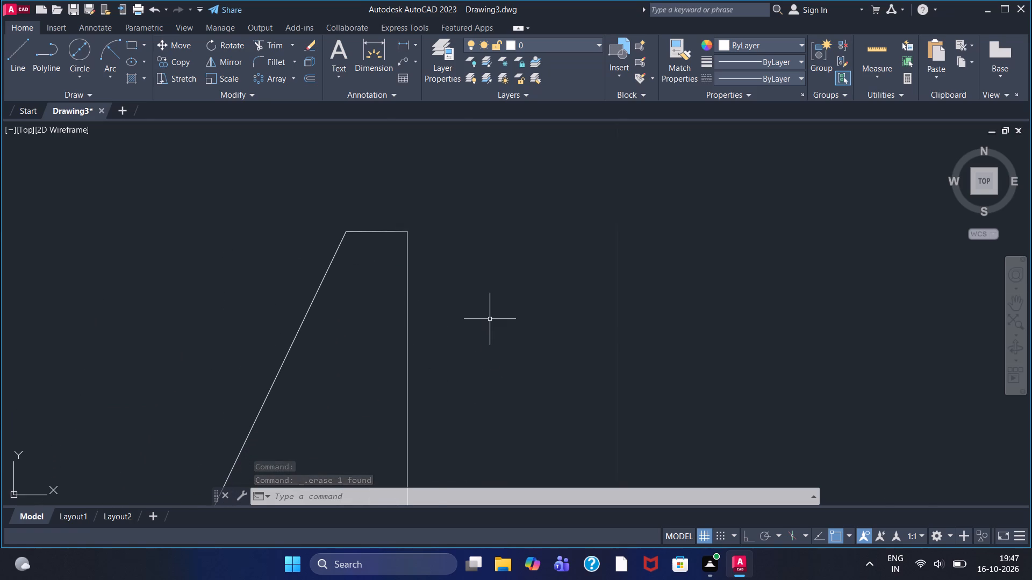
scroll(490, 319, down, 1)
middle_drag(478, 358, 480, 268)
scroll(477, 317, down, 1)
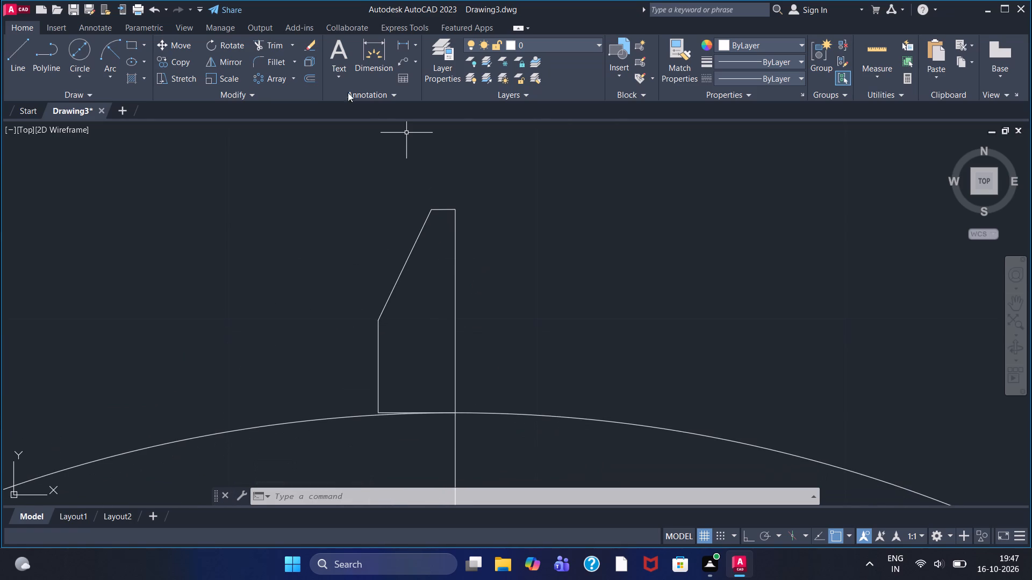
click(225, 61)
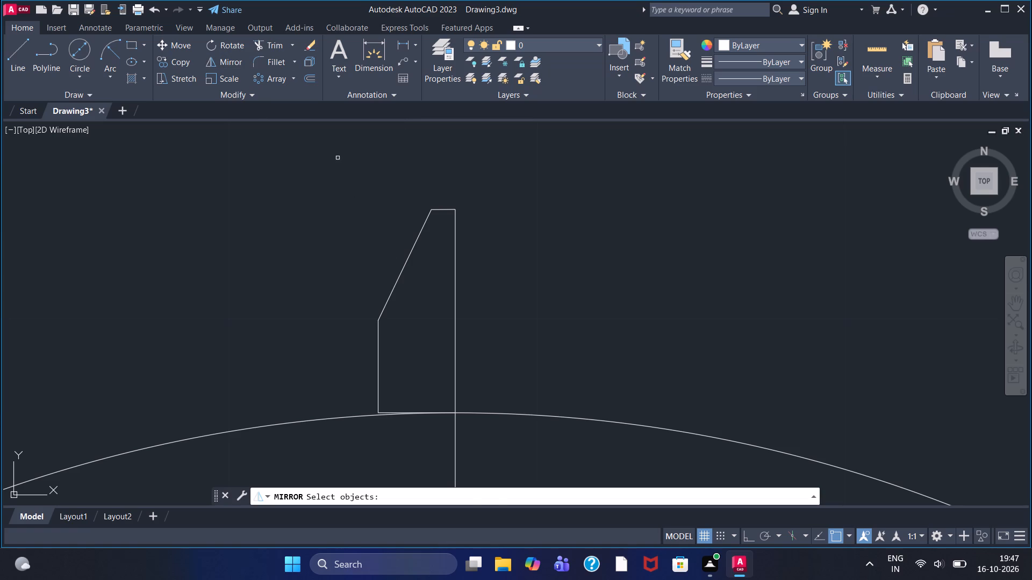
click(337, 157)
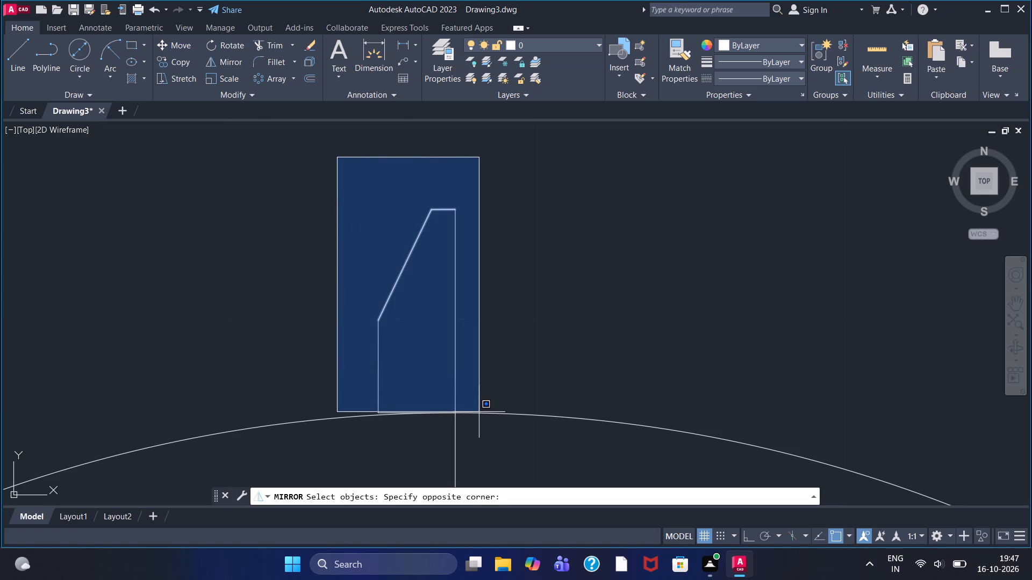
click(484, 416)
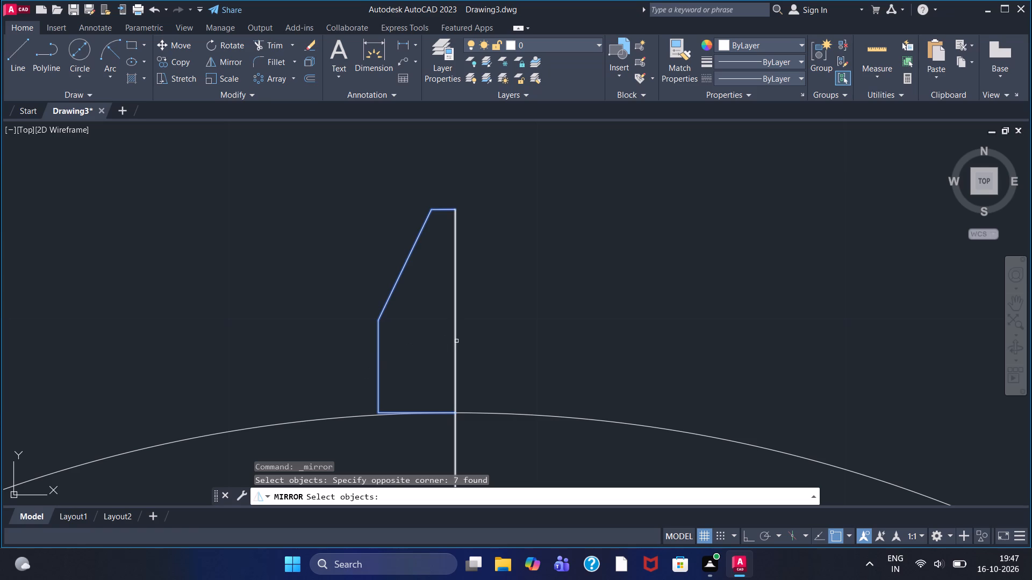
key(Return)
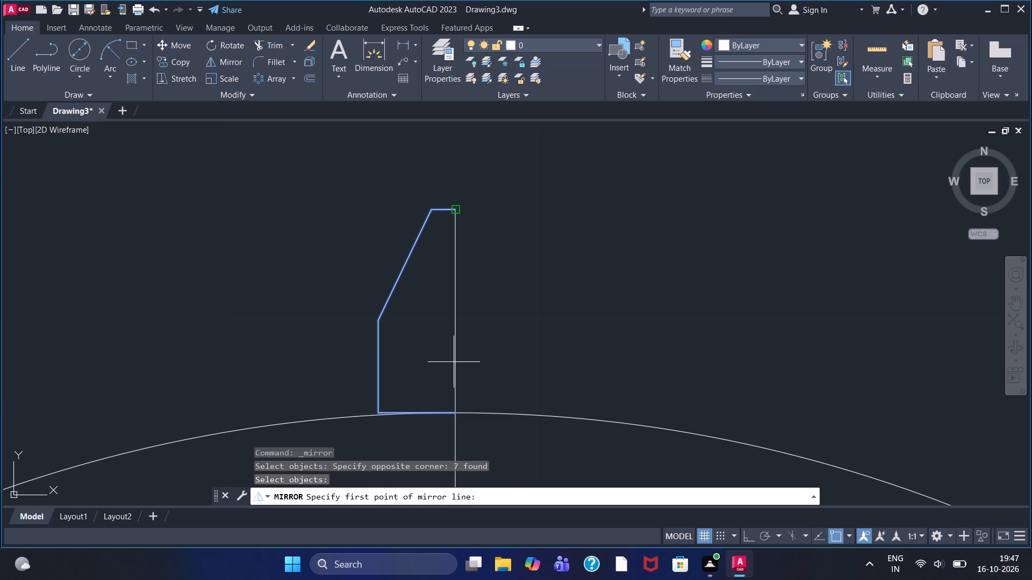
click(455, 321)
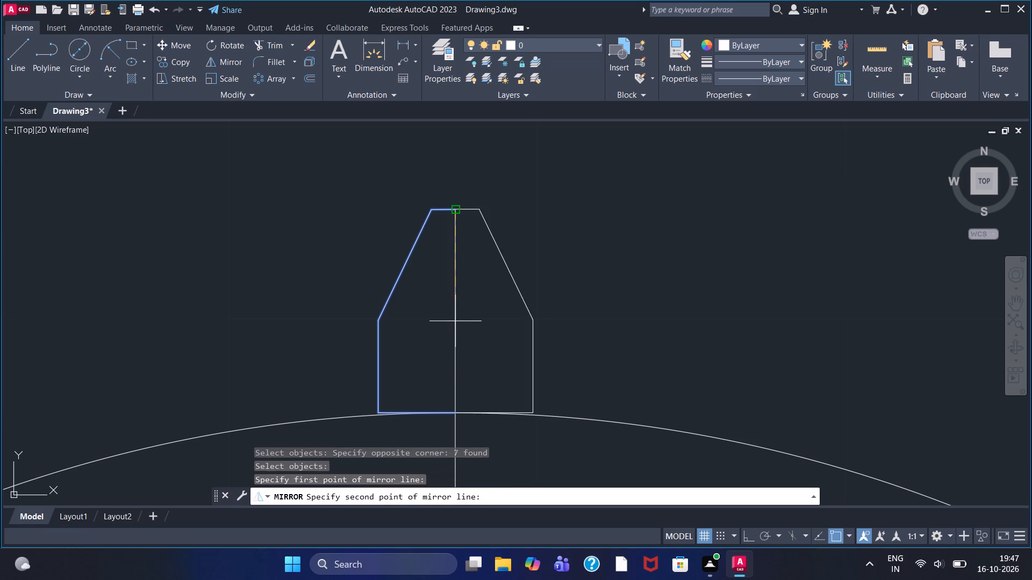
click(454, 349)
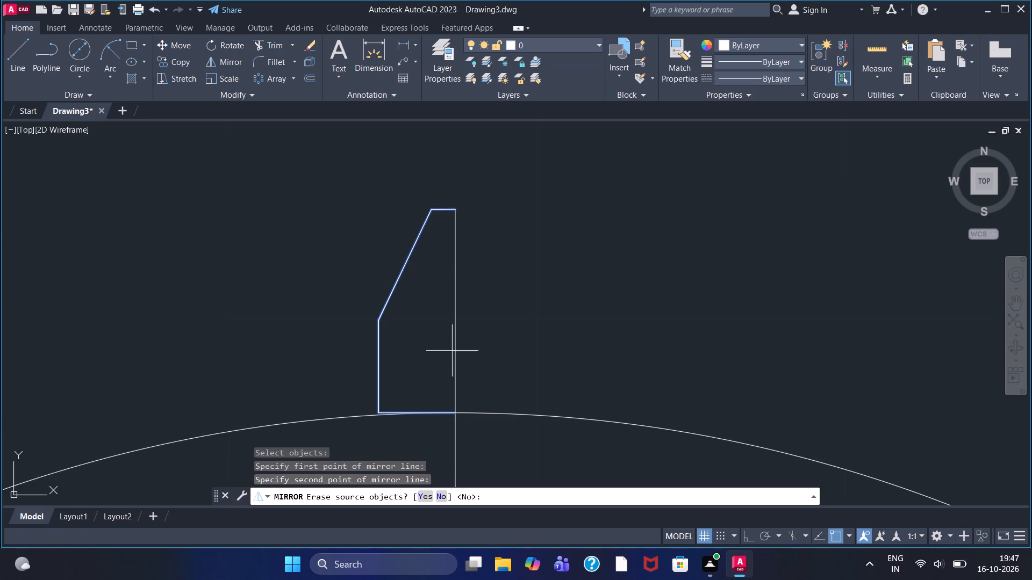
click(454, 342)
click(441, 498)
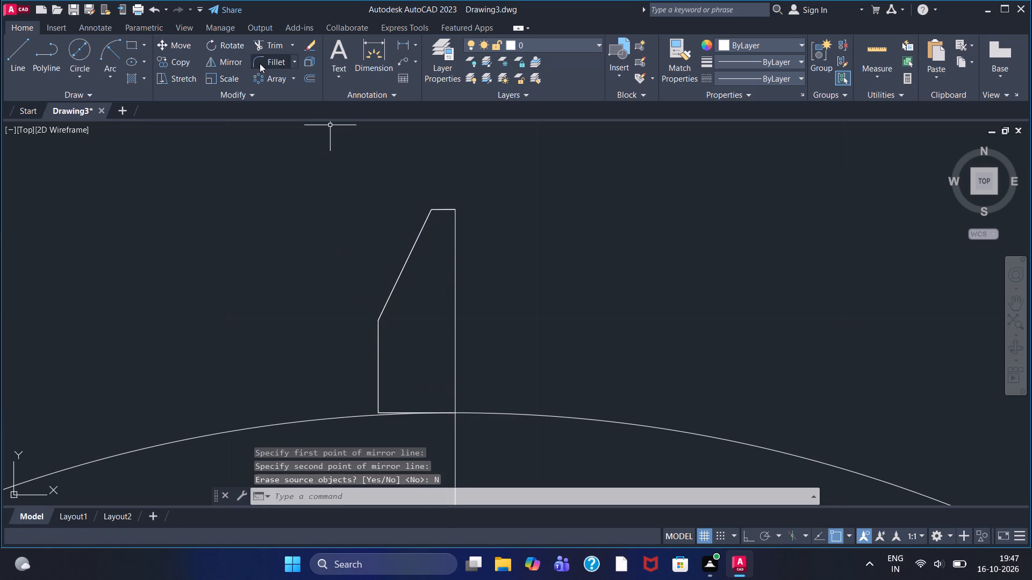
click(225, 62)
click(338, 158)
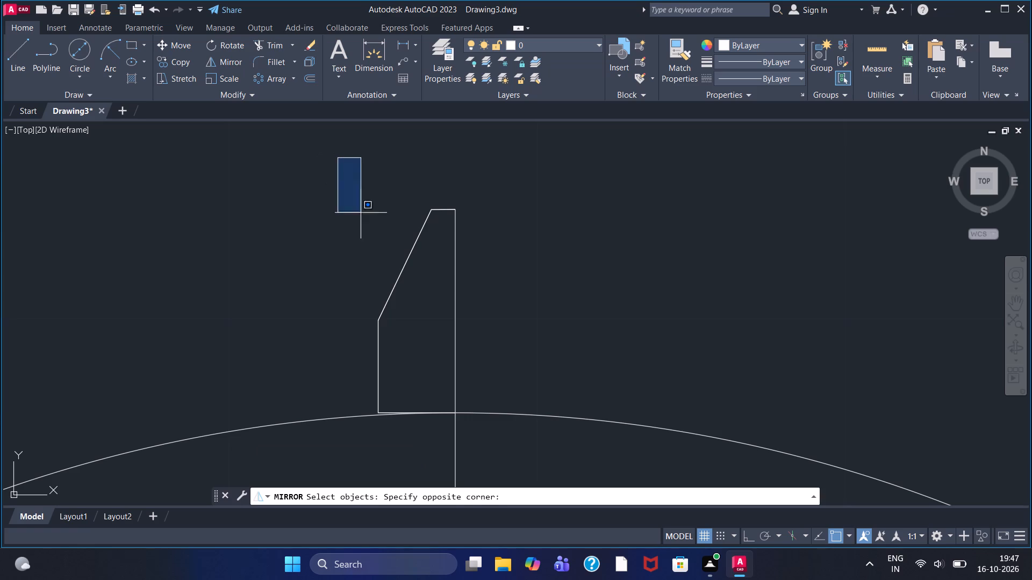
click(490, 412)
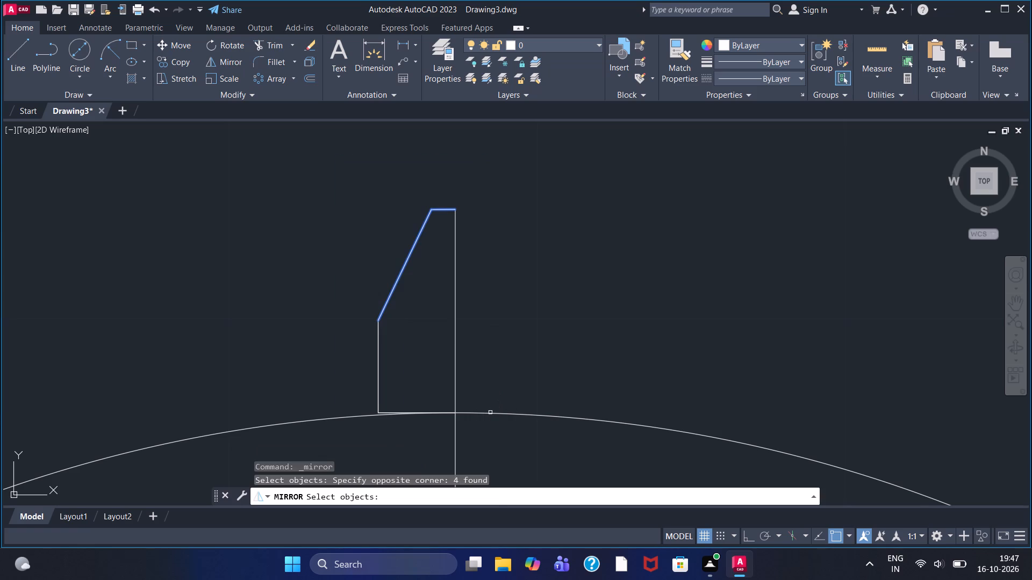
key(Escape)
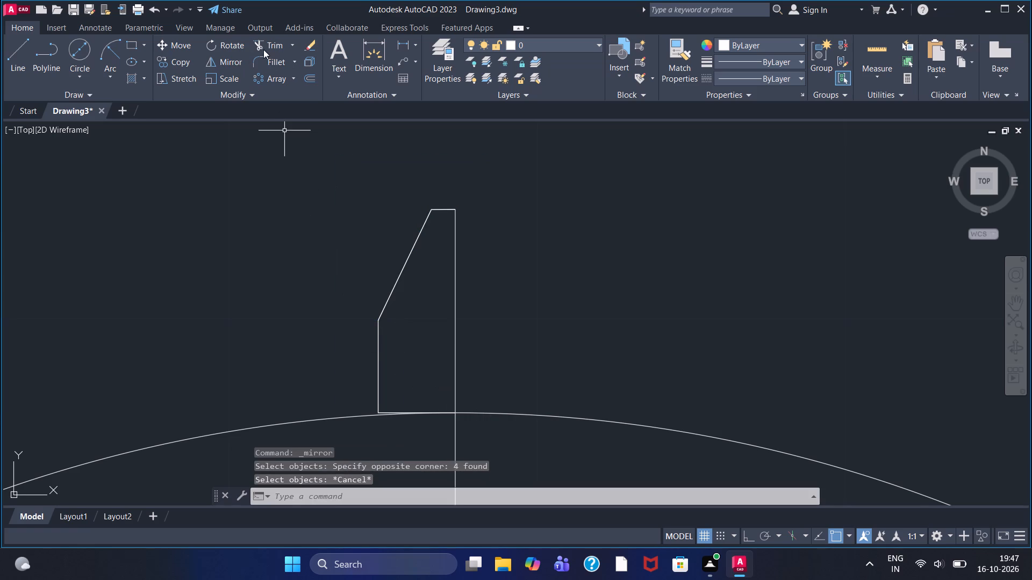
Mirror the tooth's left-half outline about the vertical centre line, keeping the source objects.
click(341, 182)
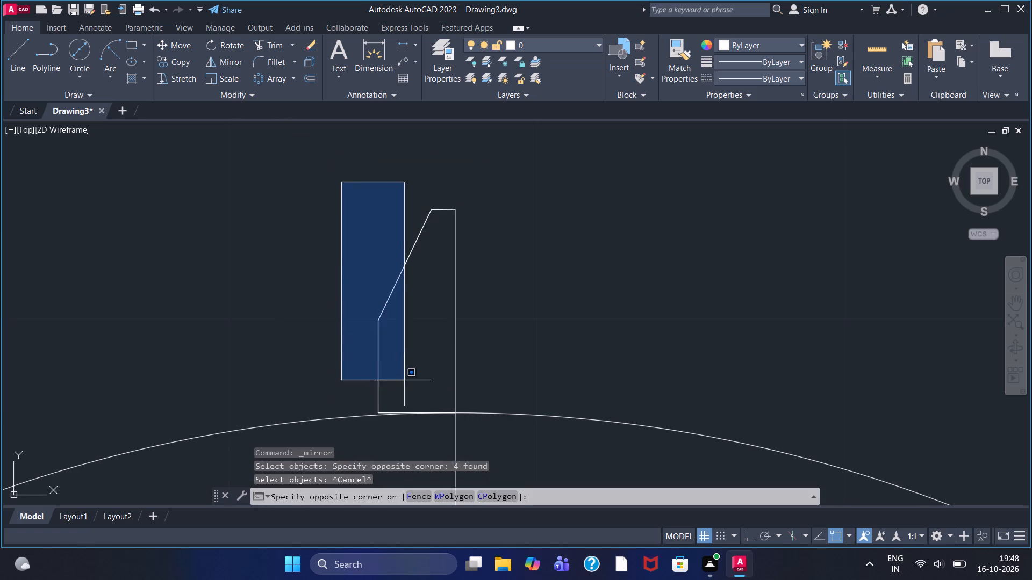
click(489, 416)
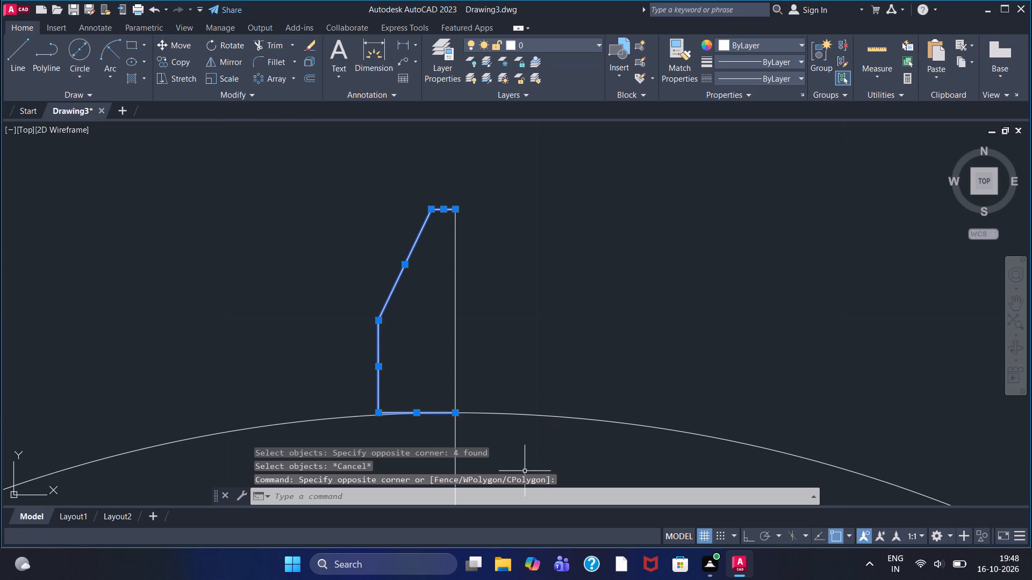
click(226, 59)
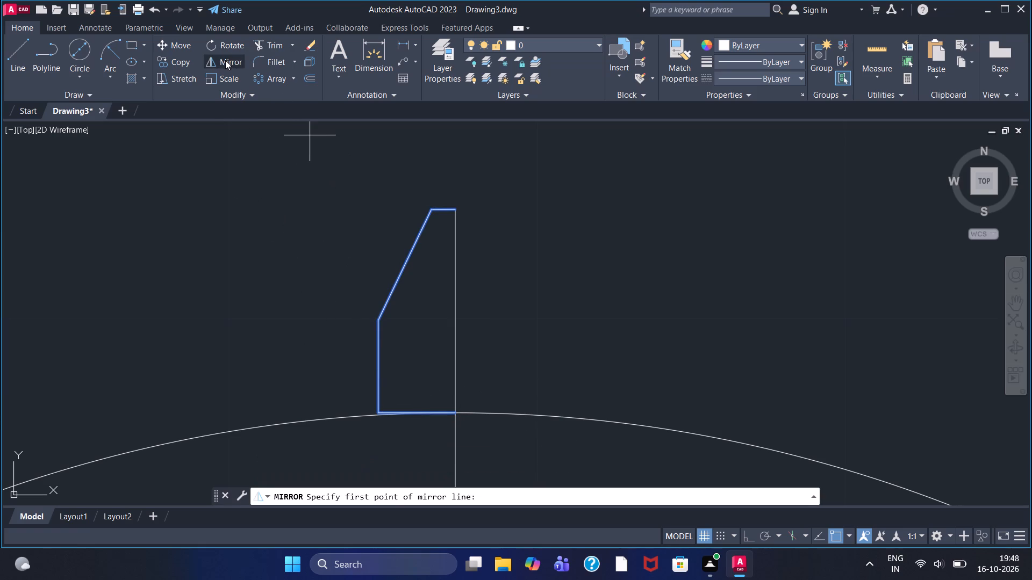
key(Return)
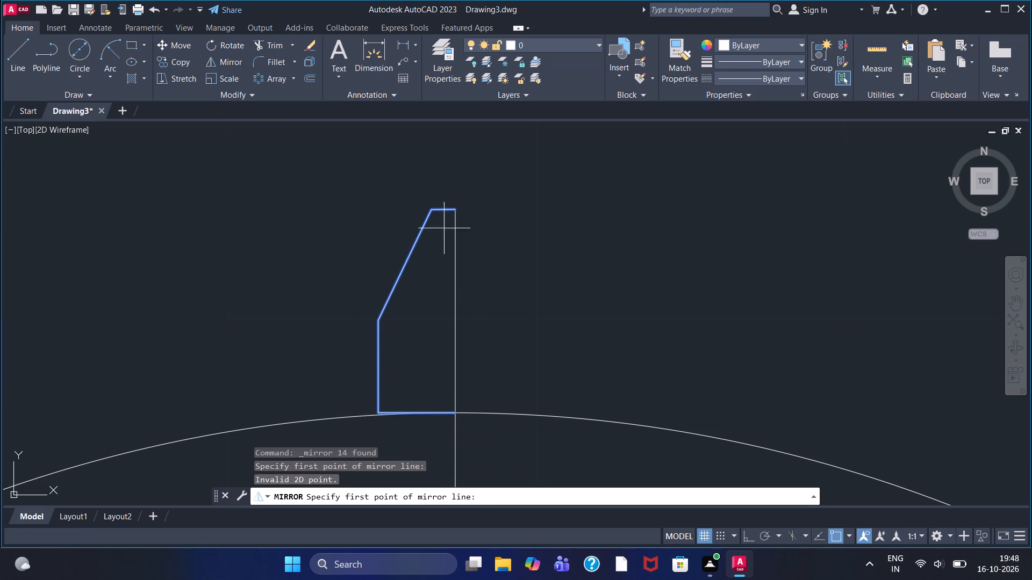
click(457, 214)
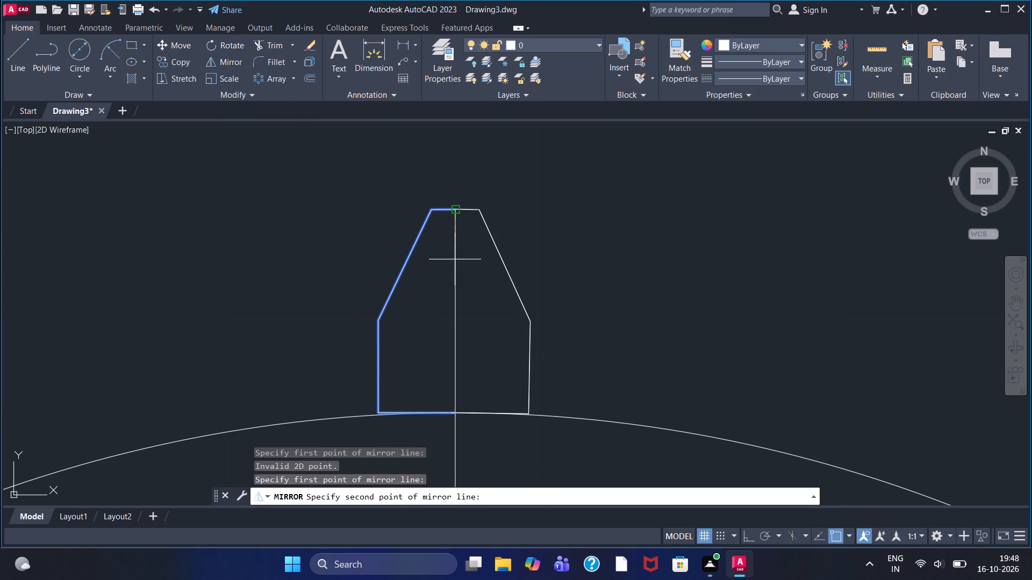
click(455, 260)
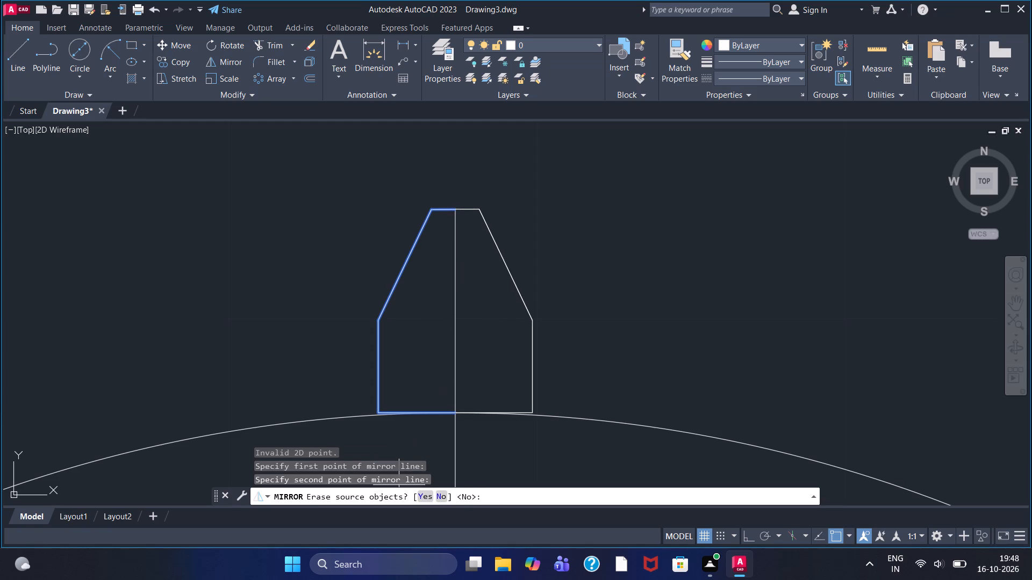
click(438, 496)
Polar-array the complete top tooth outline about the inner circle's centre.
scroll(506, 404, up, 2)
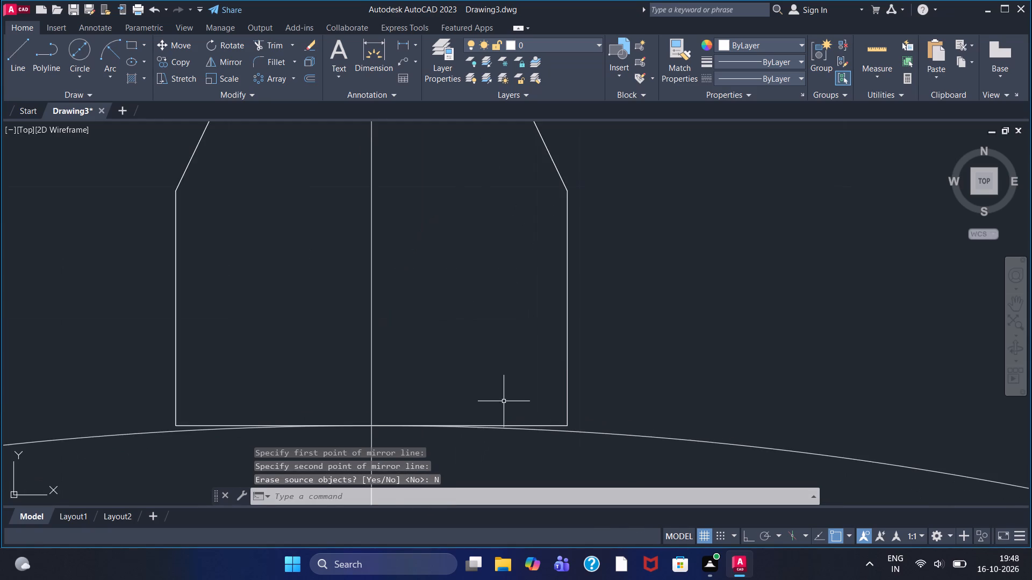
scroll(436, 399, up, 1)
scroll(435, 398, down, 3)
scroll(420, 358, down, 1)
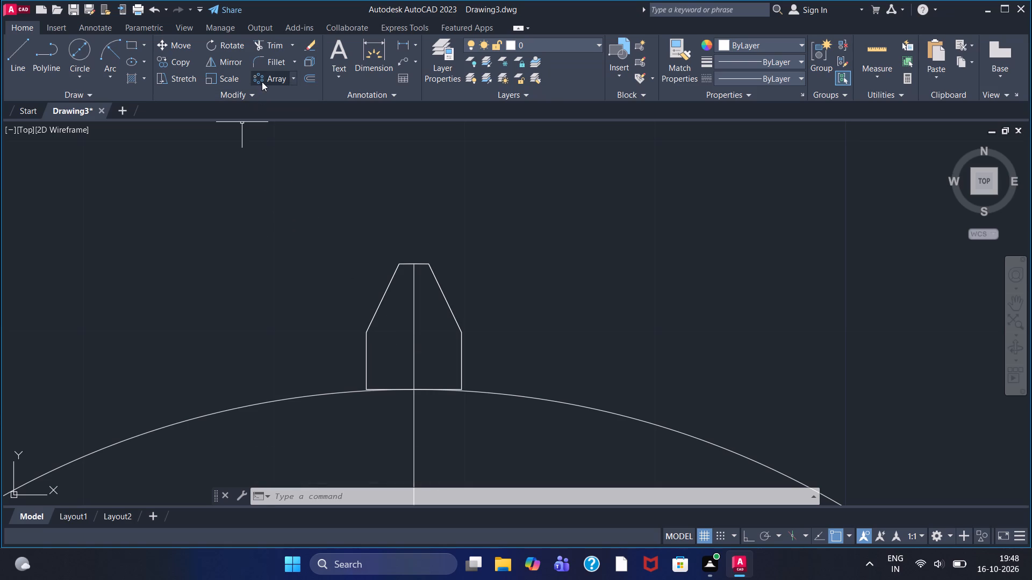
click(311, 236)
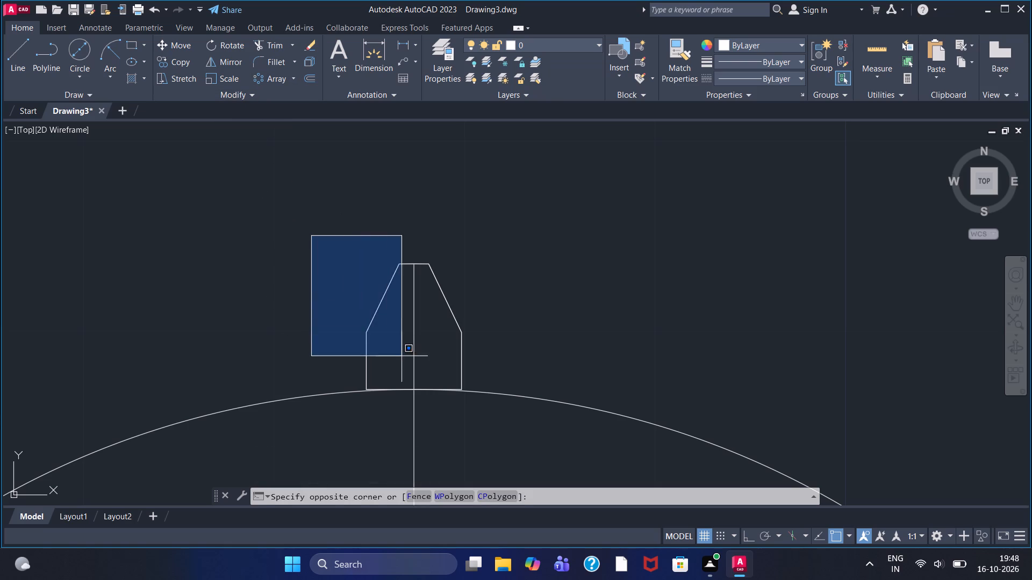
click(500, 397)
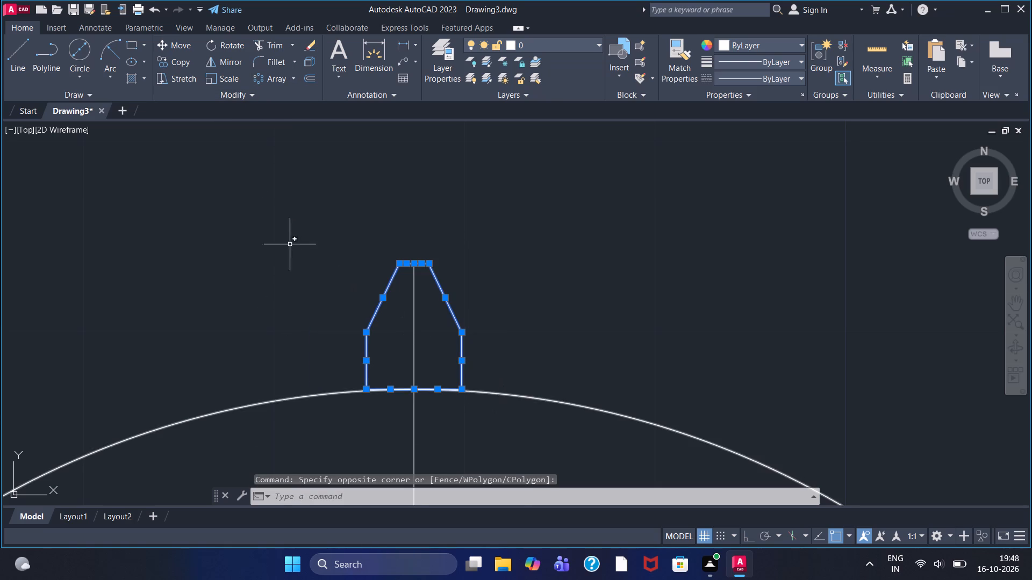
click(269, 77)
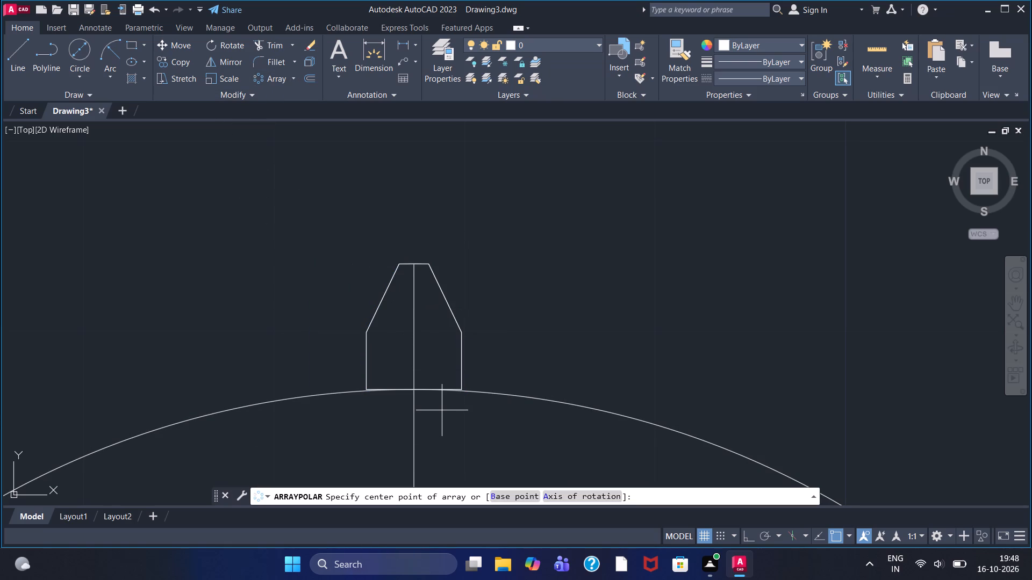
scroll(442, 410, down, 7)
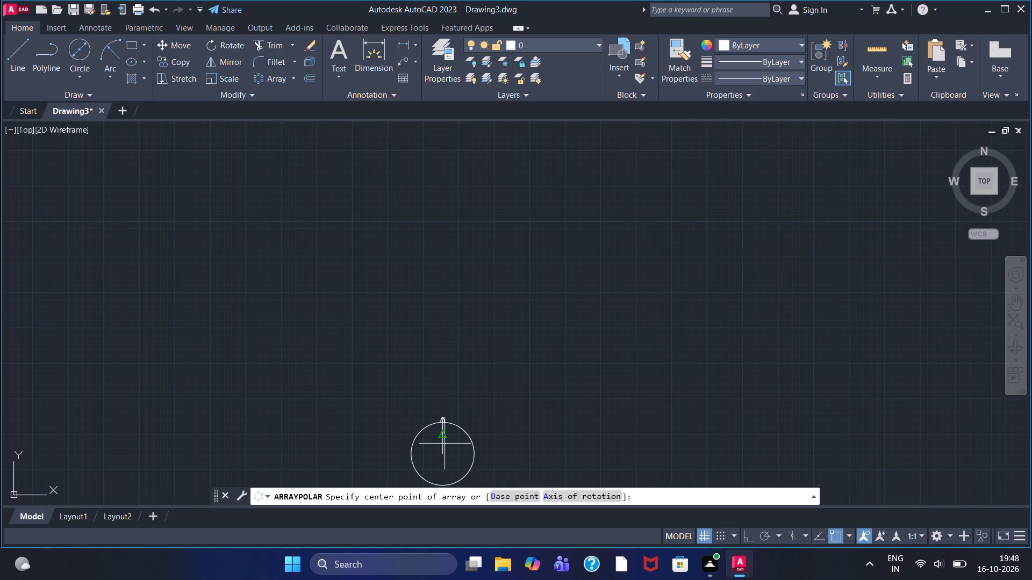
scroll(445, 444, up, 2)
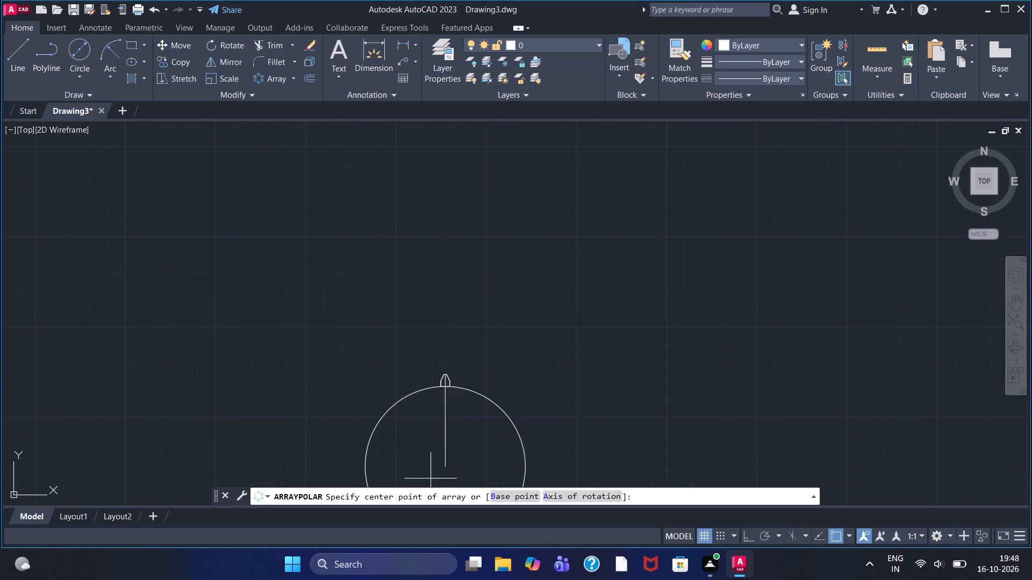
click(446, 470)
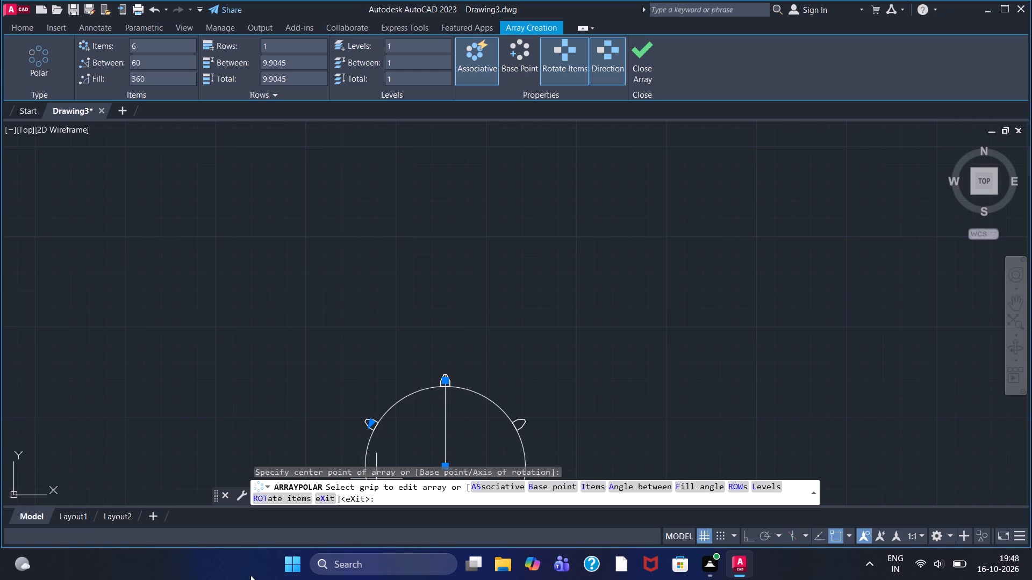
Set the tooth array to 38 items over 360 degrees and finish the array.
drag(166, 38, 133, 41)
drag(133, 41, 12, 60)
drag(141, 49, 119, 46)
text(38)
key(Return)
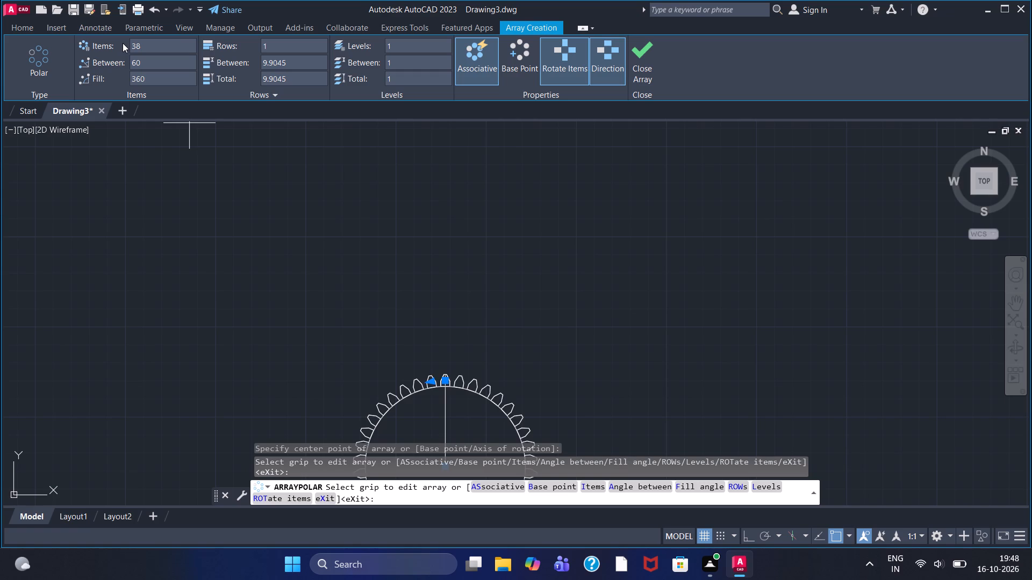
scroll(458, 411, down, 1)
middle_drag(458, 400, 467, 277)
scroll(467, 307, up, 1)
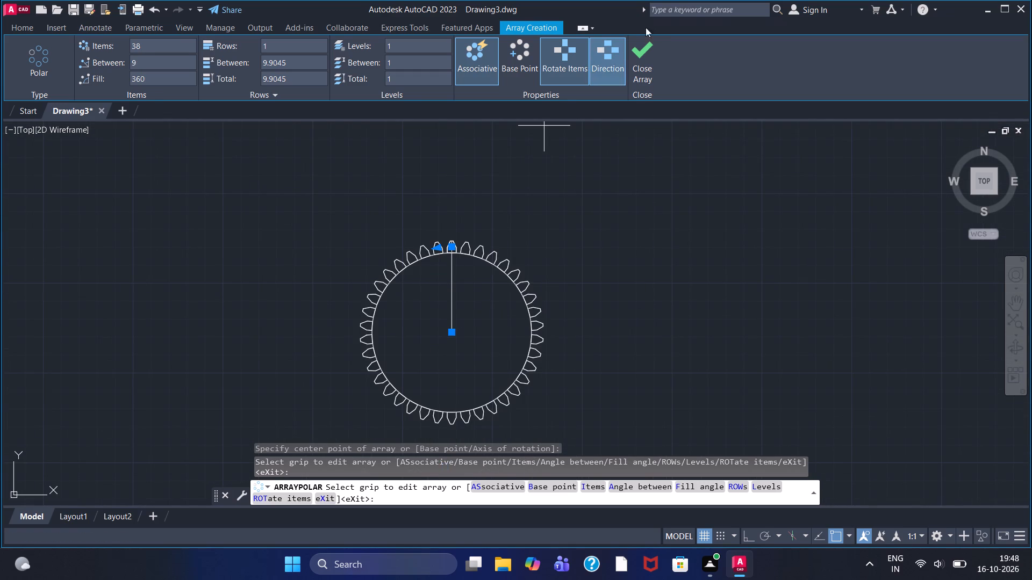
click(654, 50)
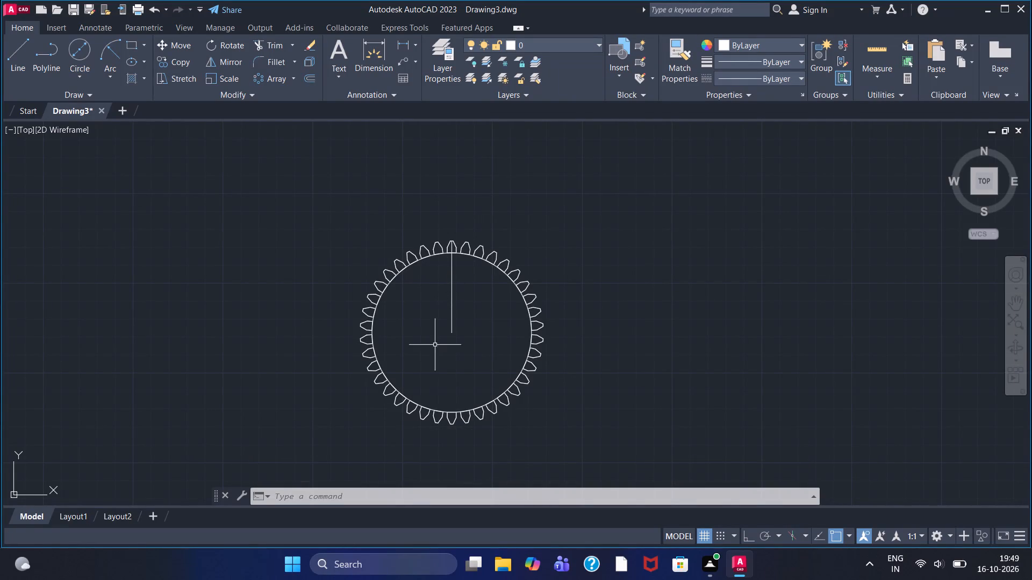
Draw a circle of diameter 80 centred on the gear's centre, inside the toothed ring.
scroll(445, 329, down, 1)
scroll(447, 328, up, 1)
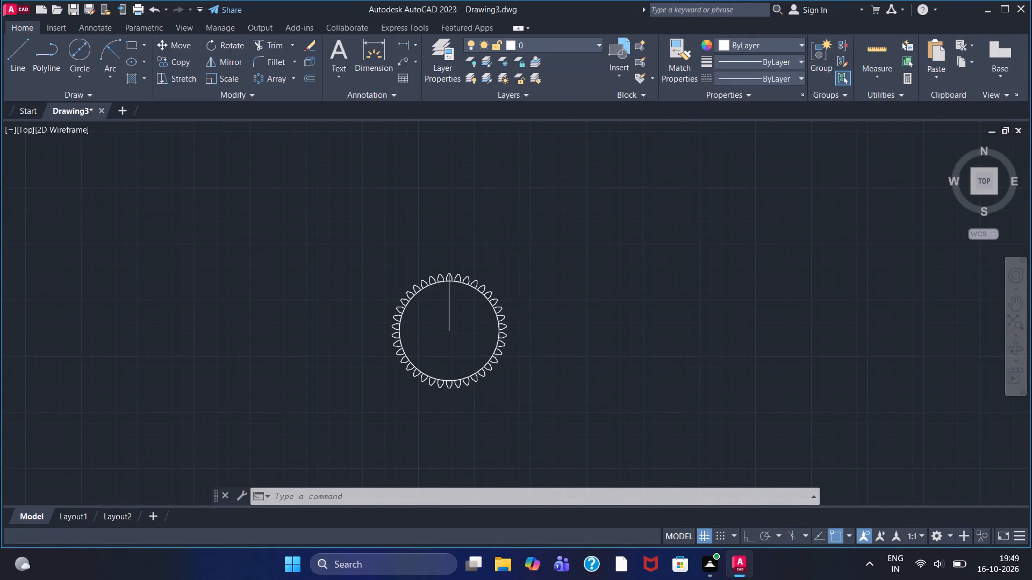
click(64, 45)
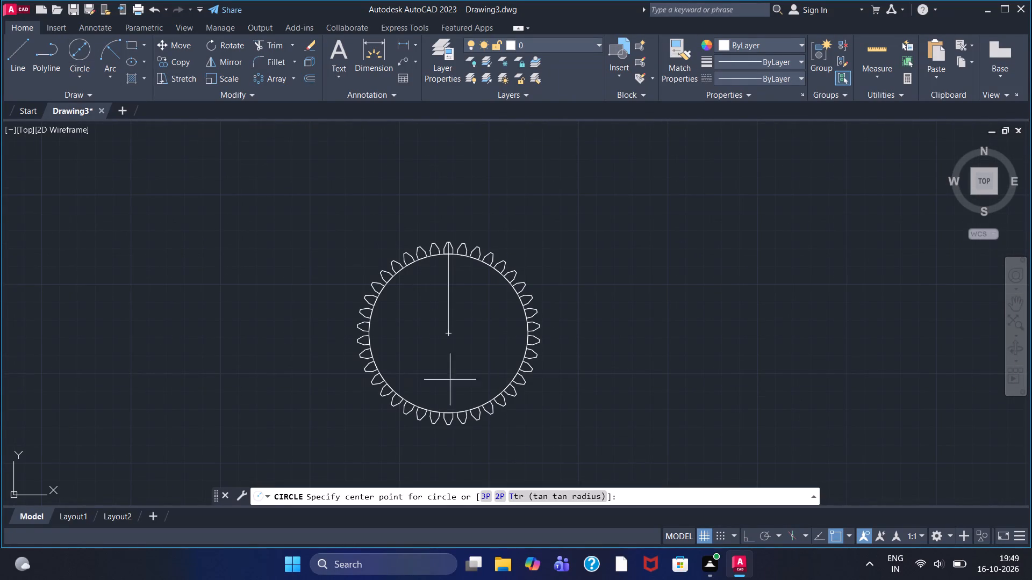
click(450, 333)
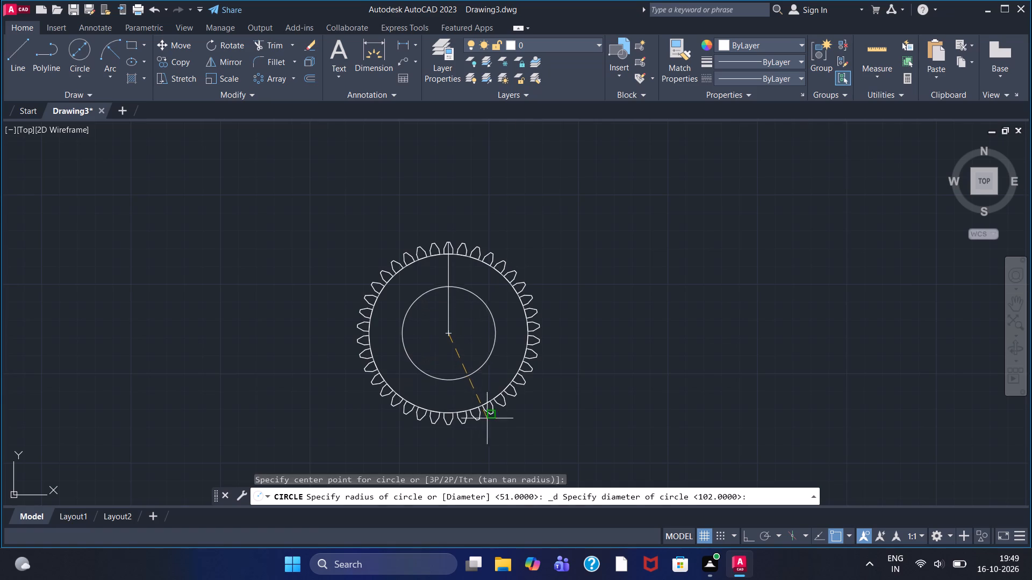
text(80)
key(Return)
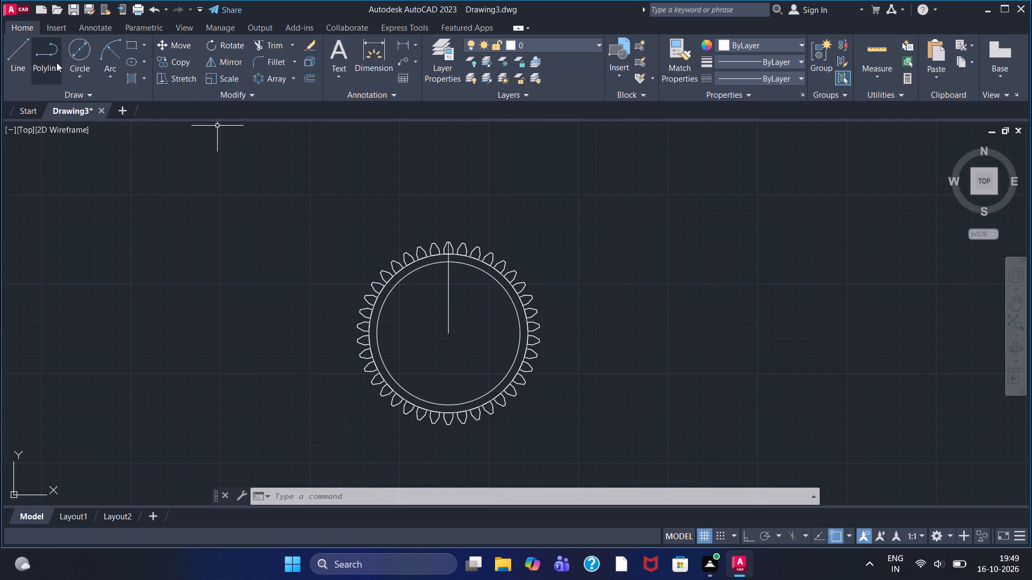
Draw a second concentric circle of diameter 78 at the gear's centre.
click(77, 52)
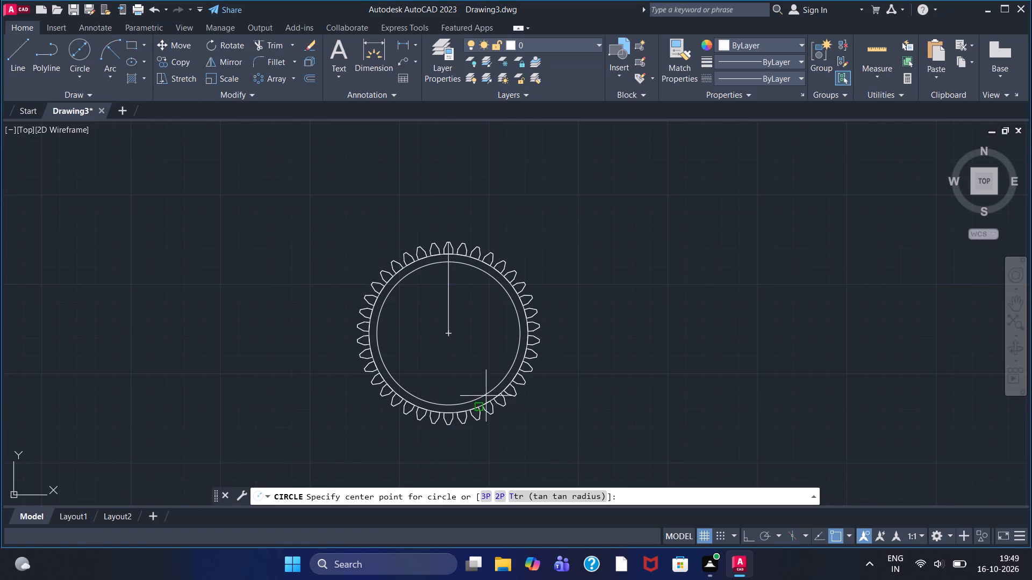
click(451, 335)
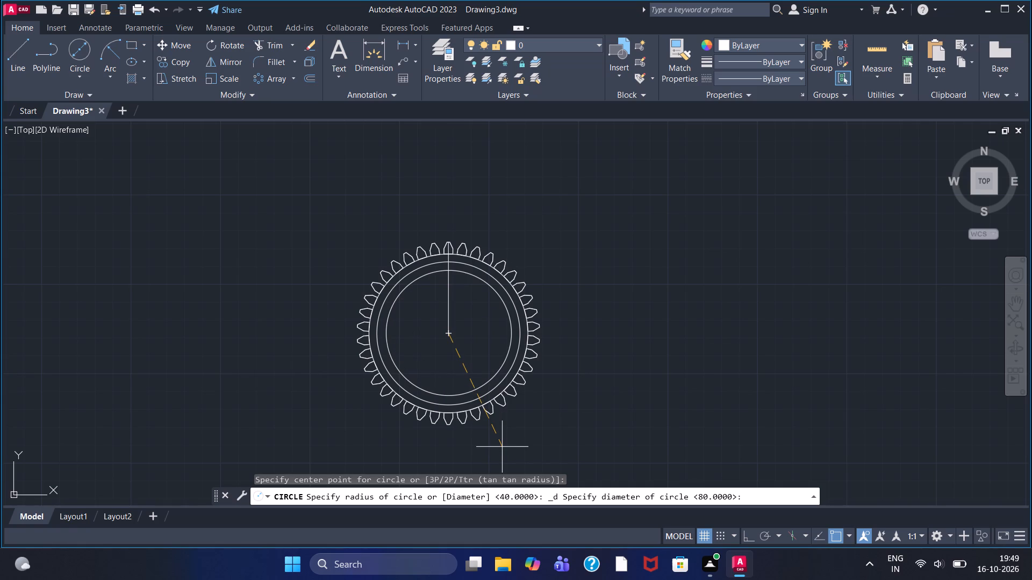
text(78)
key(Return)
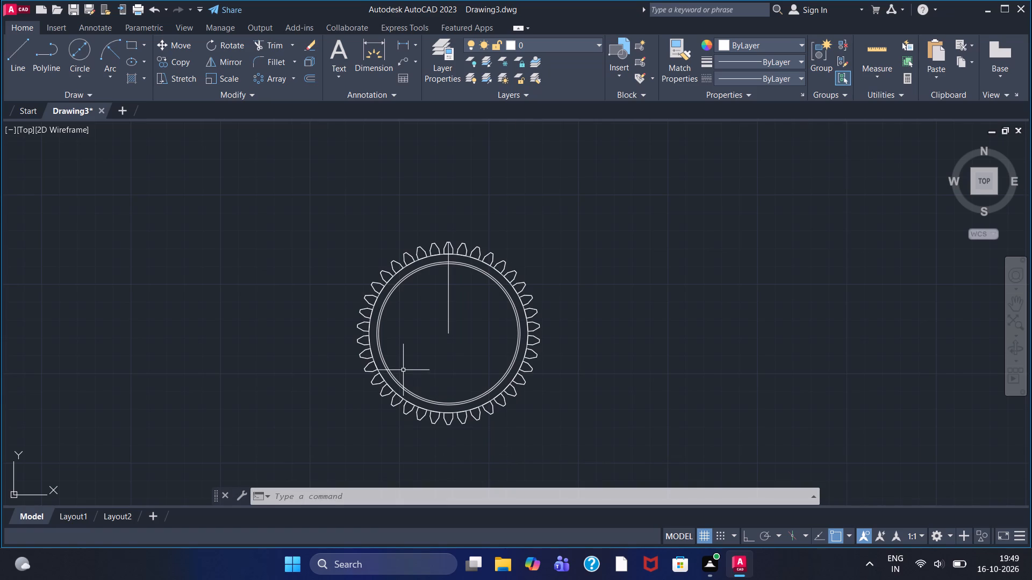
Draw a circle about 16.8 in diameter centred on the midpoint of the vertical centre line.
click(82, 44)
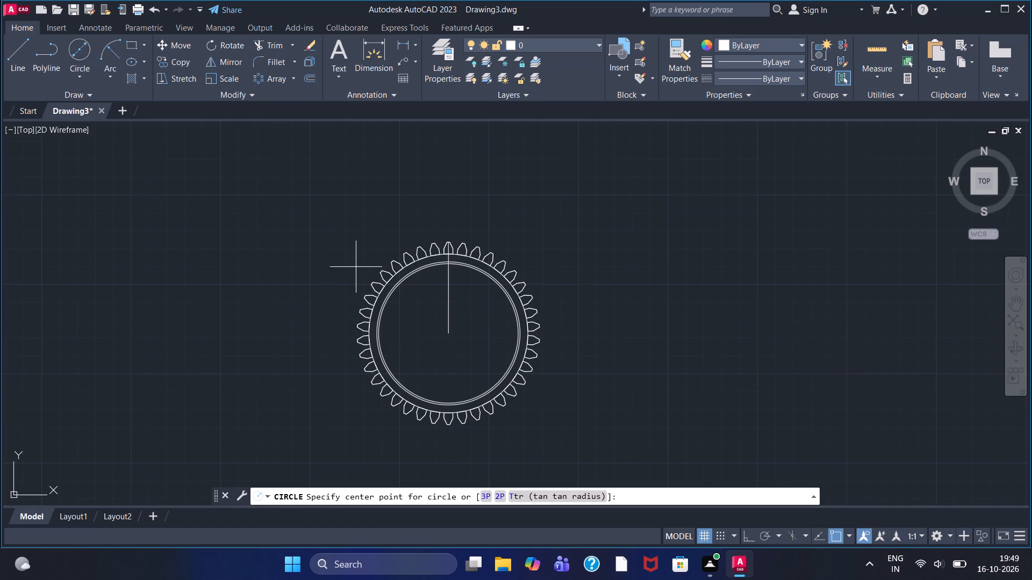
click(445, 287)
click(462, 315)
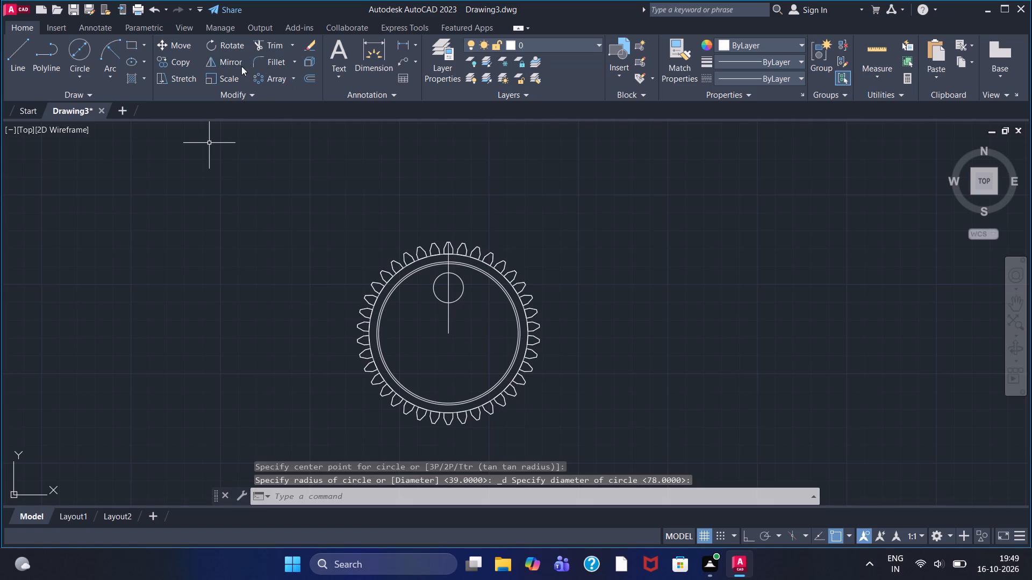
Polar-array the small circle about the gear's centre with 6 items over 360 degrees.
click(276, 76)
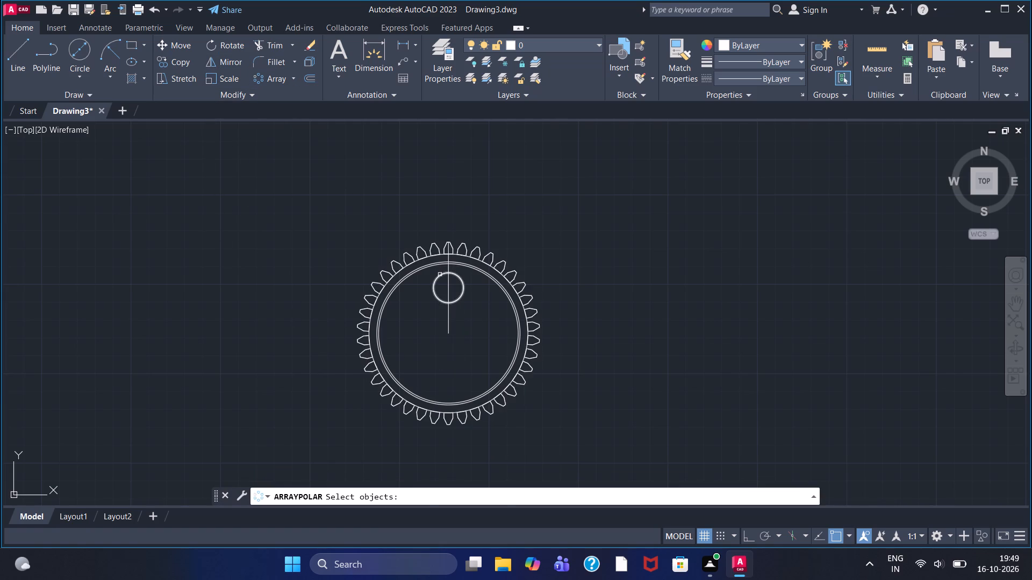
click(442, 278)
click(444, 278)
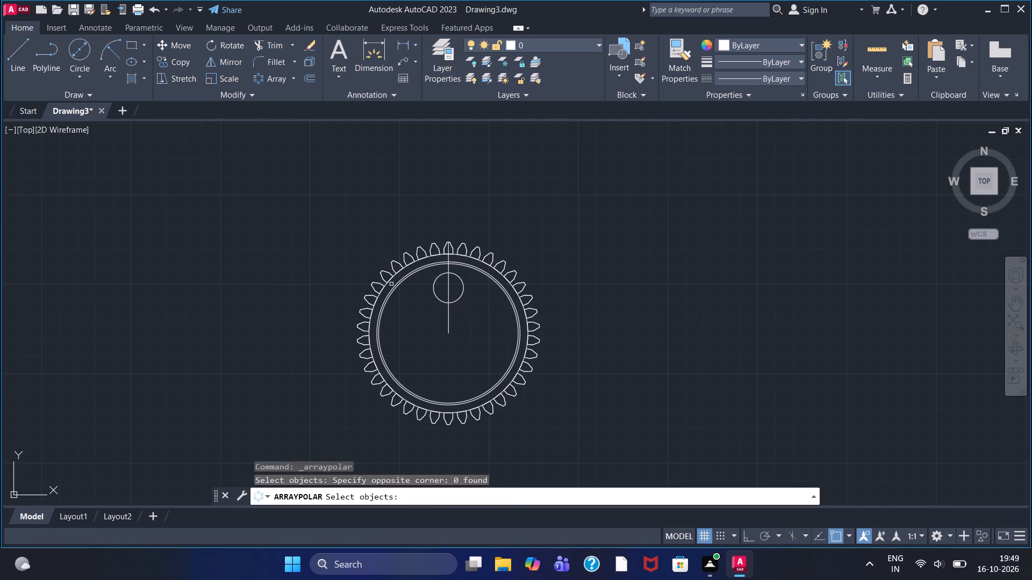
click(435, 279)
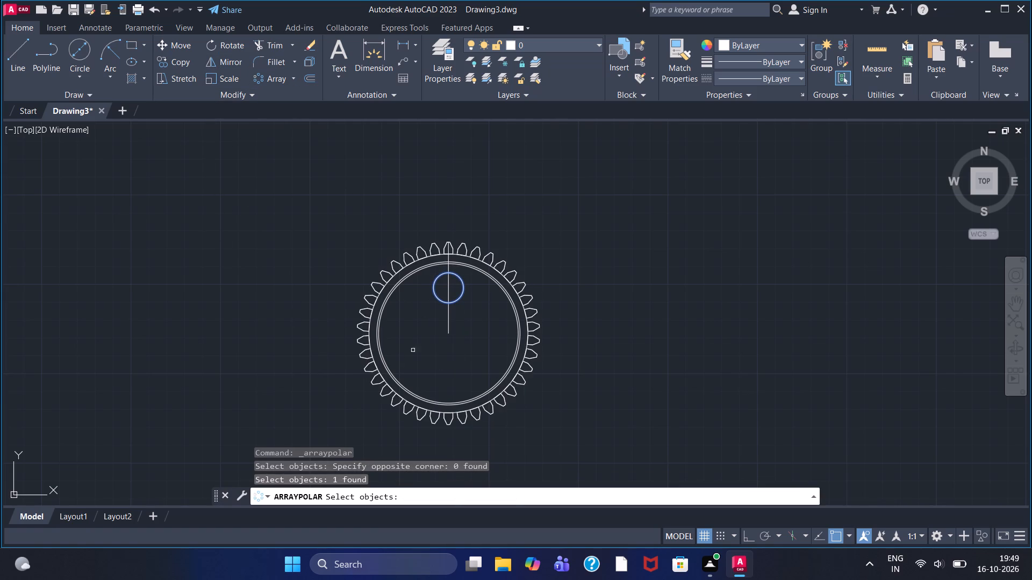
key(Return)
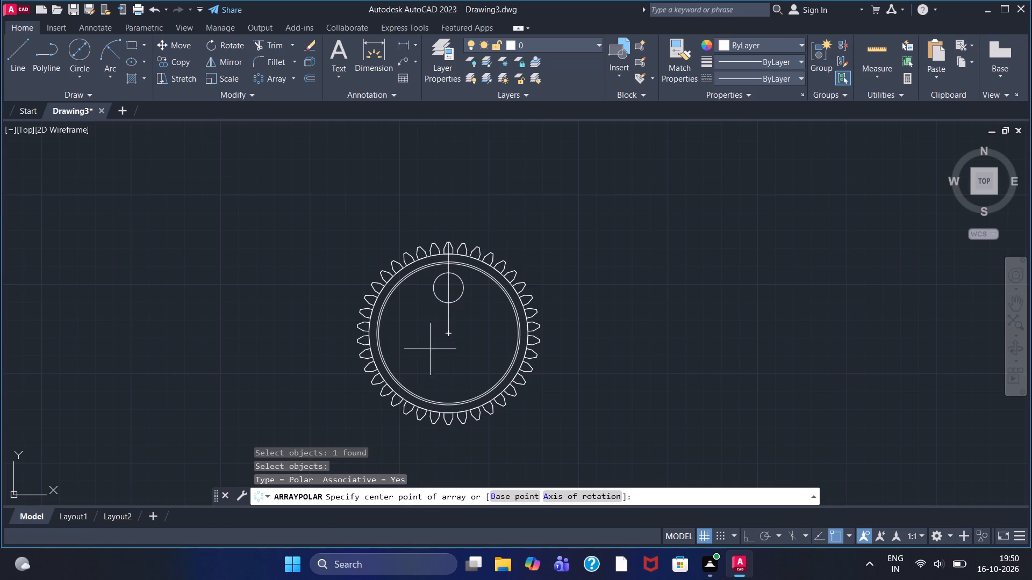
click(447, 336)
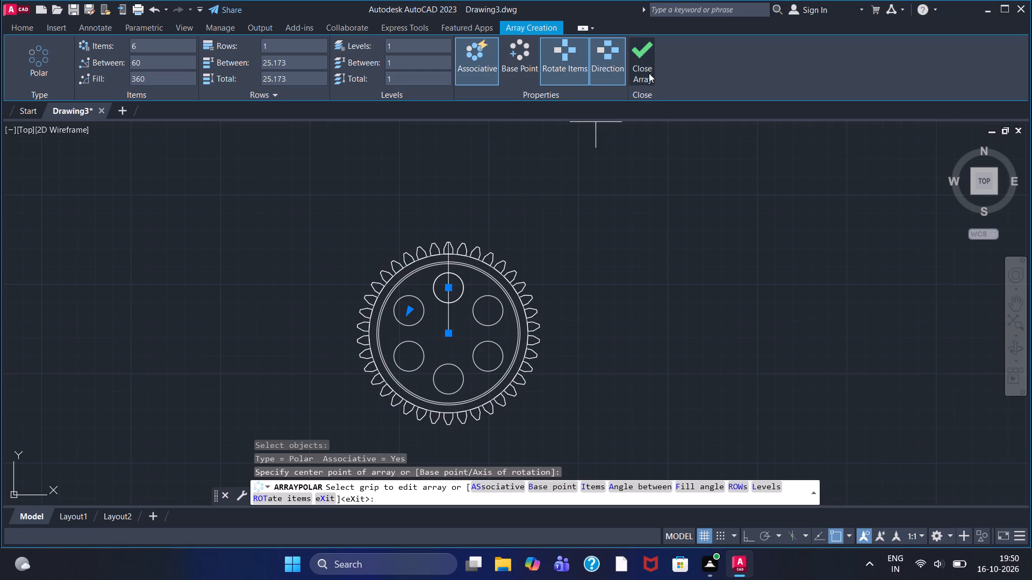
click(649, 59)
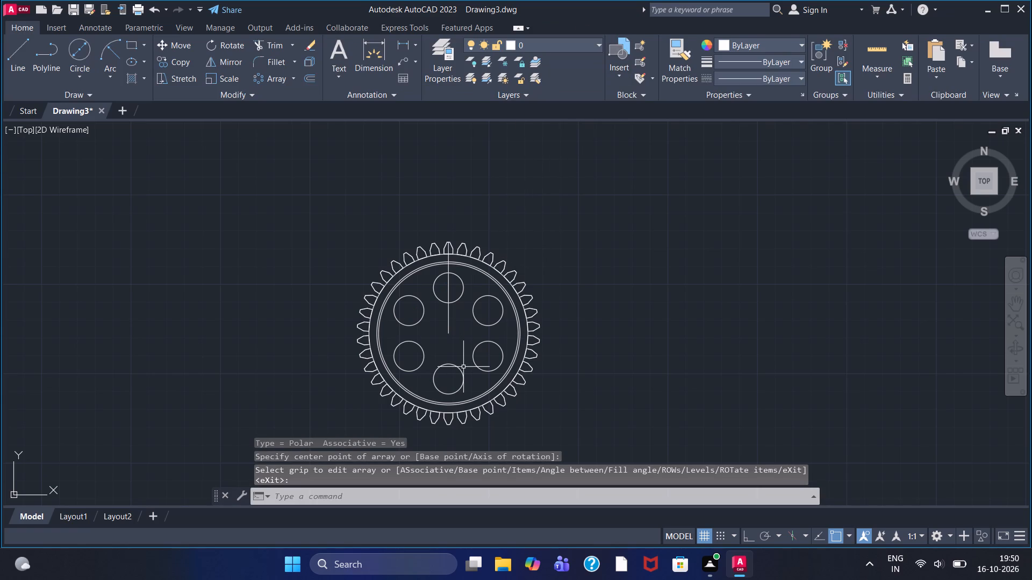
Draw a circle of diameter 16 at the gear's centre for the bore.
click(87, 48)
click(451, 334)
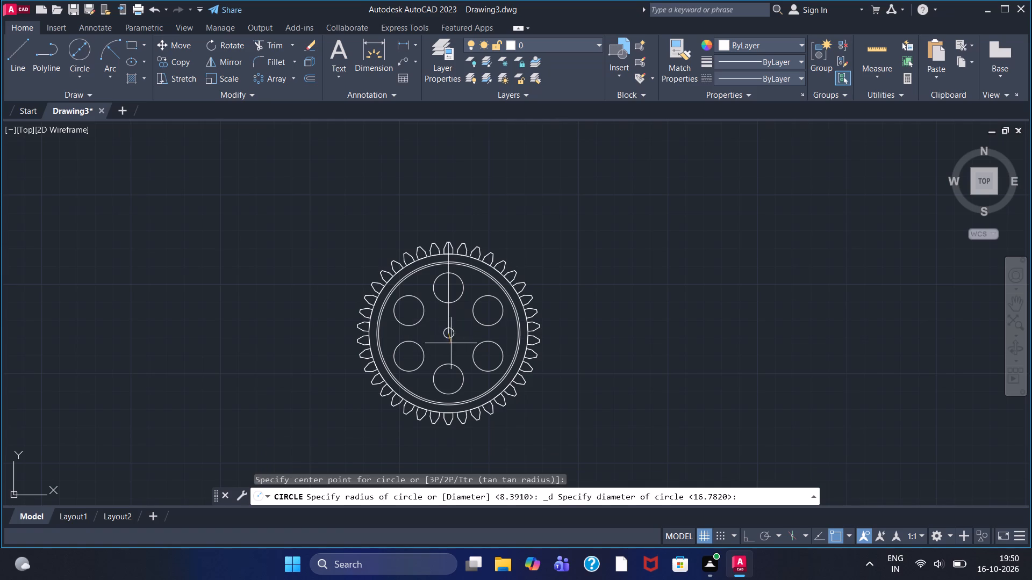
text(16)
key(Return)
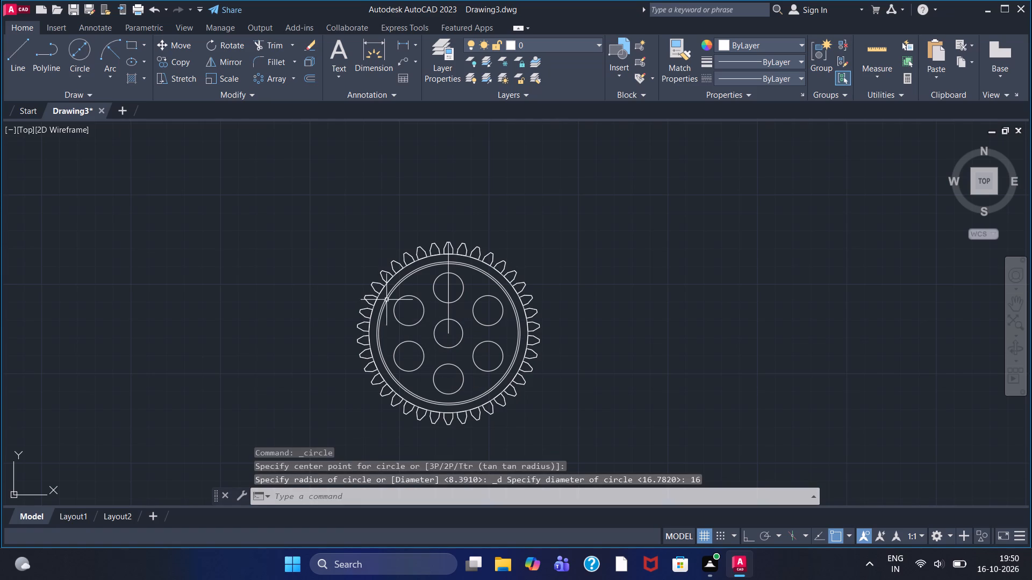
Draw a freehand concentric hub circle around the central bore, inside the ring of six holes.
click(89, 42)
scroll(467, 351, up, 1)
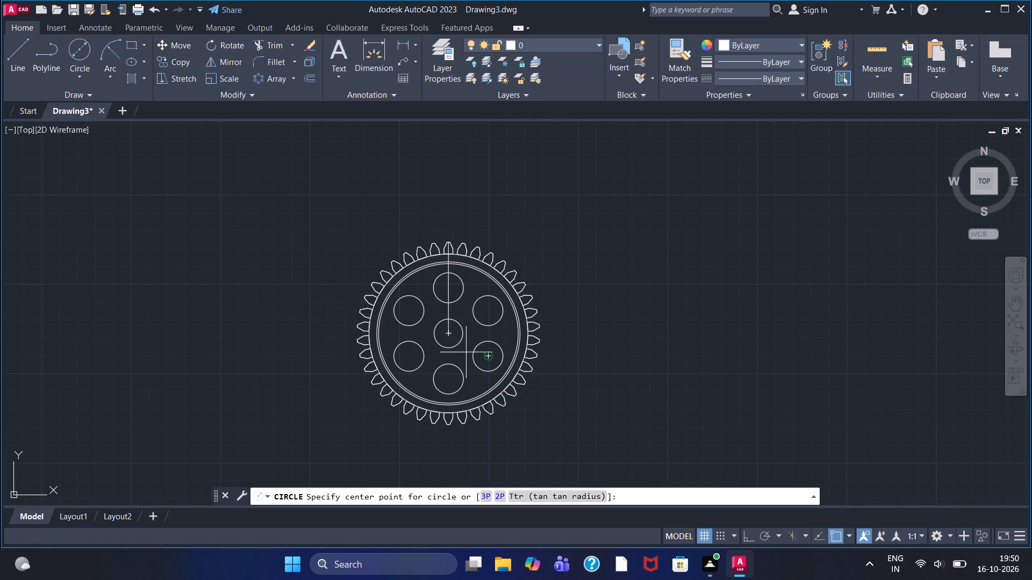
click(439, 322)
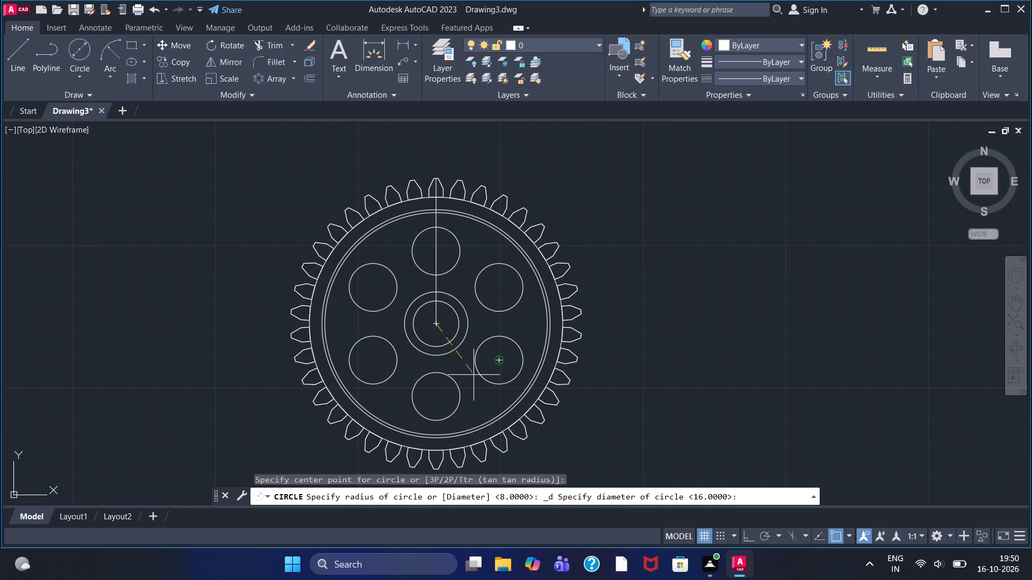
click(474, 372)
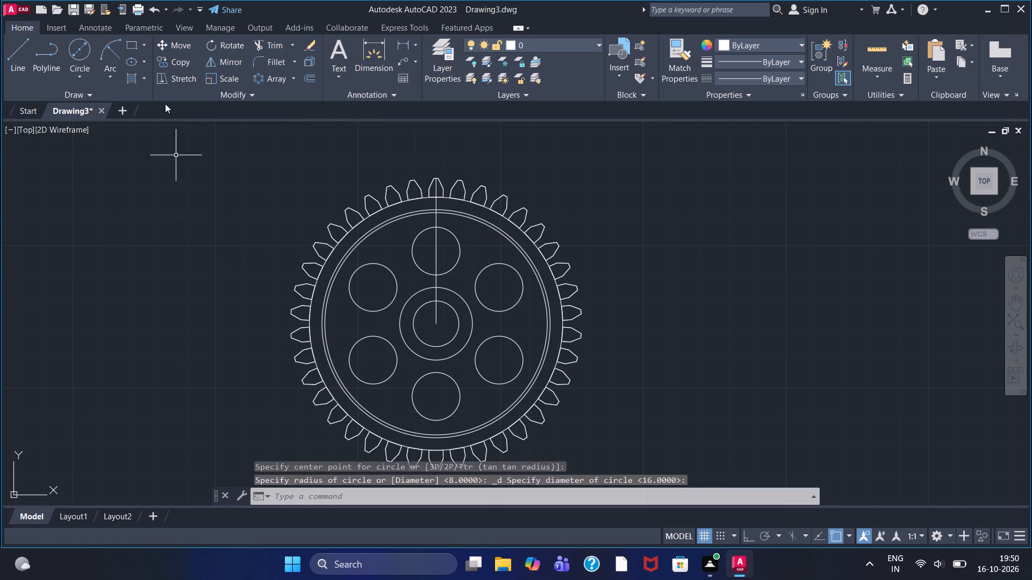
Draw another circle of diameter 25.5 at the gear's centre, over the existing hub circle.
click(80, 55)
click(435, 325)
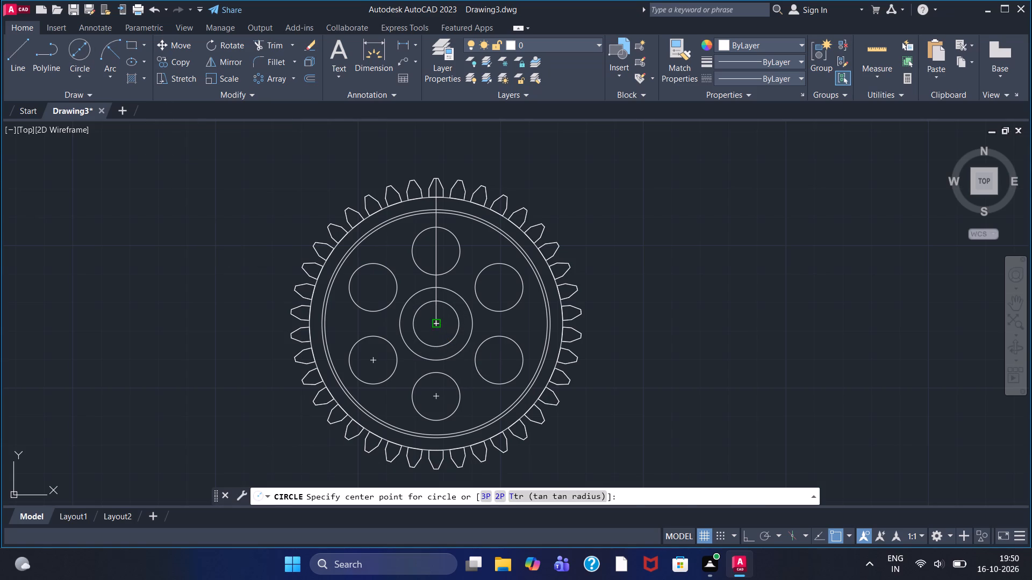
click(450, 381)
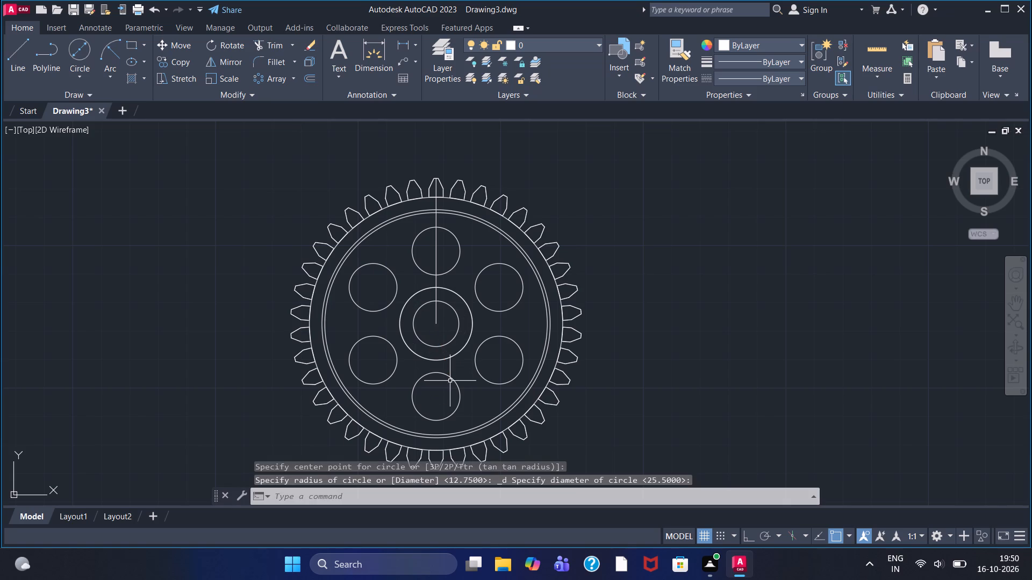
Draw a circle of diameter 19 at the gear's centre, between the bore and the hub circle.
drag(69, 55, 80, 94)
click(81, 54)
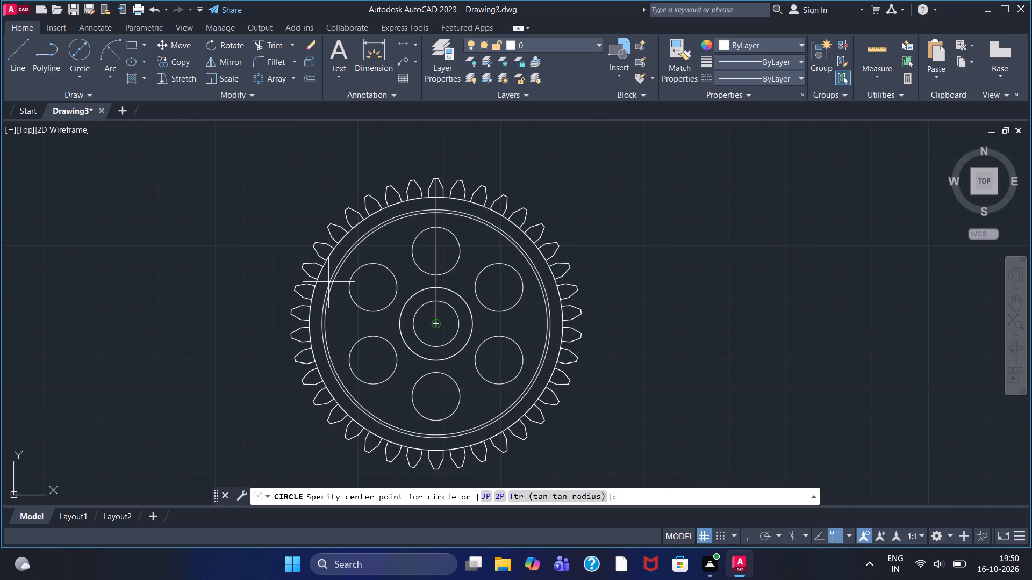
click(433, 323)
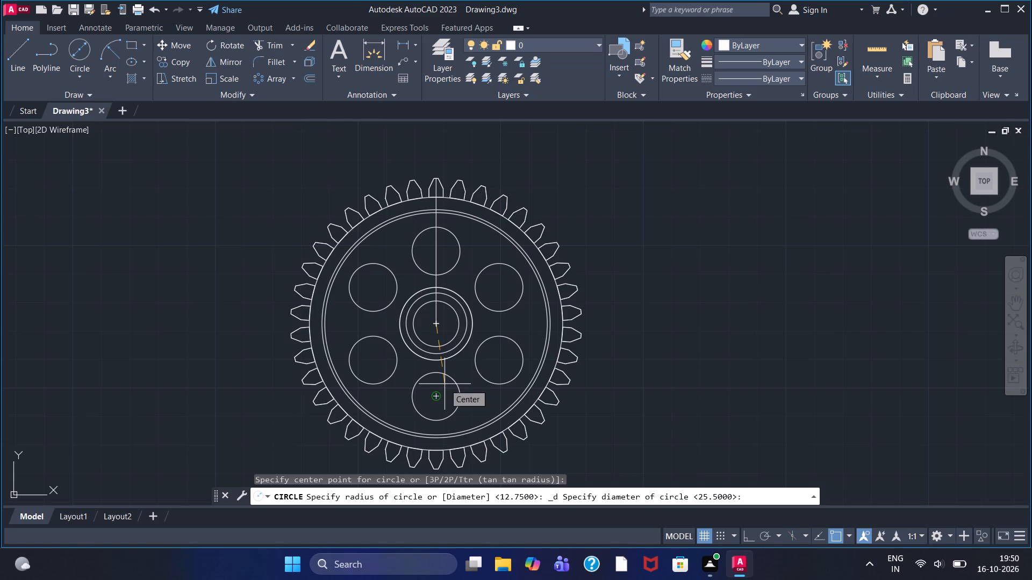
text(19)
key(Return)
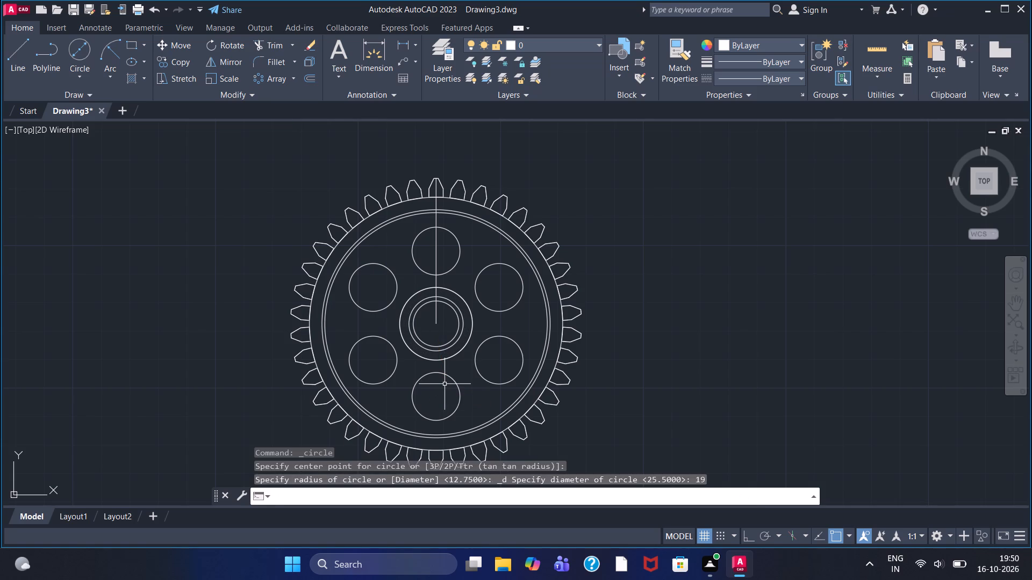
Trim away the vertical centre line inside the top tooth, across the rim, through the upper hole and down to the hub circle.
scroll(611, 303, down, 1)
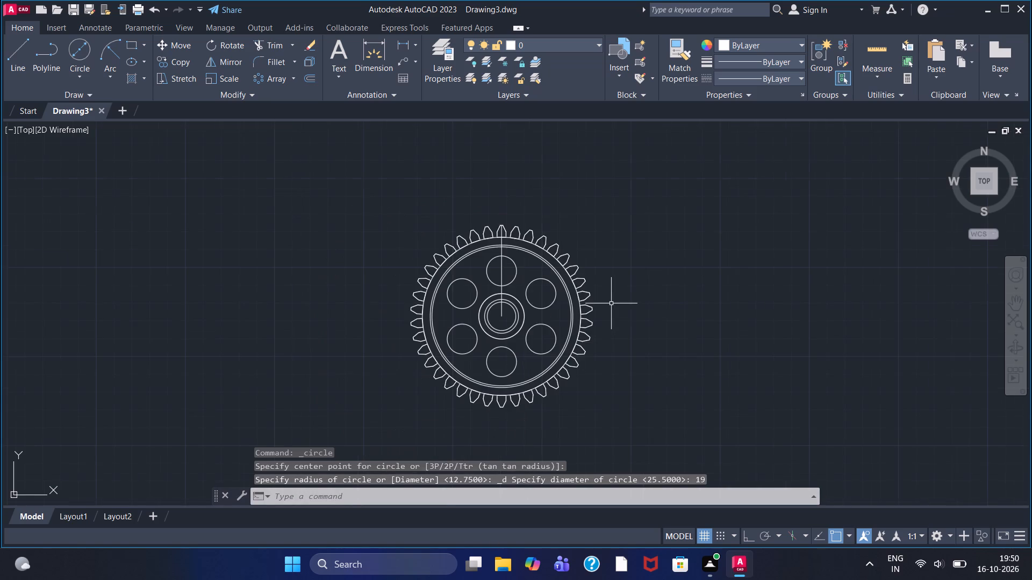
scroll(611, 304, up, 1)
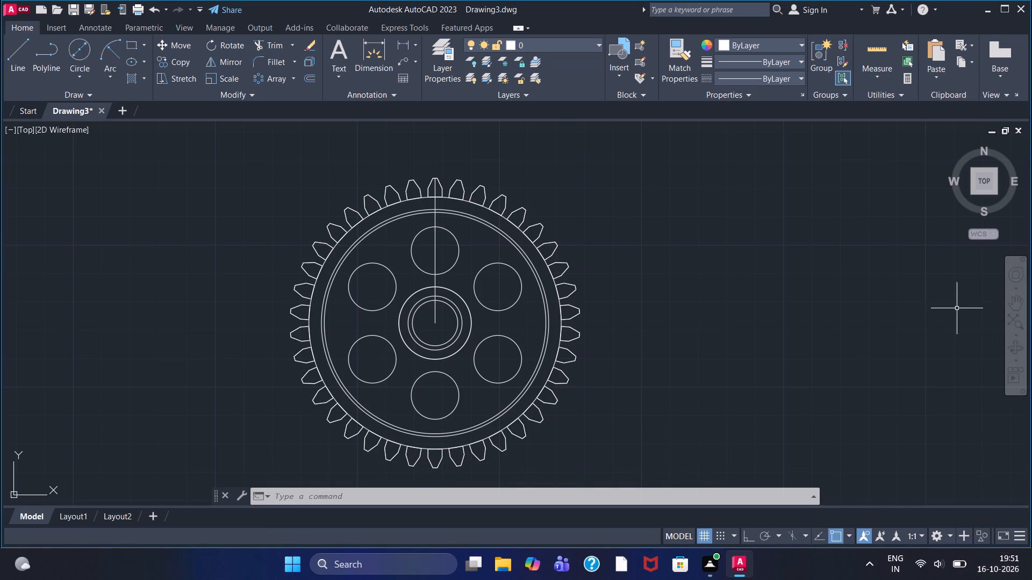
scroll(532, 308, up, 1)
scroll(529, 305, down, 1)
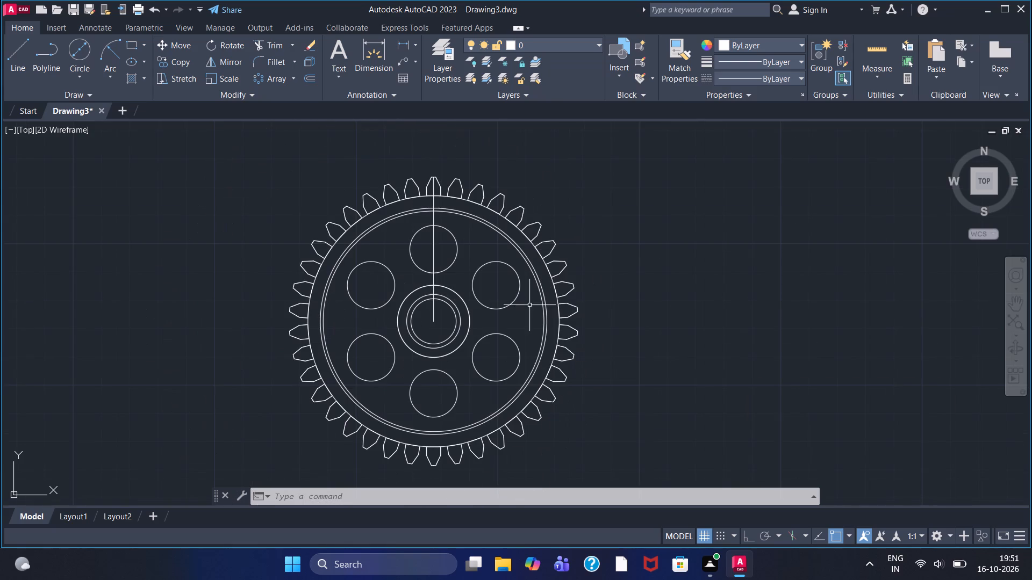
middle_drag(629, 333, 537, 286)
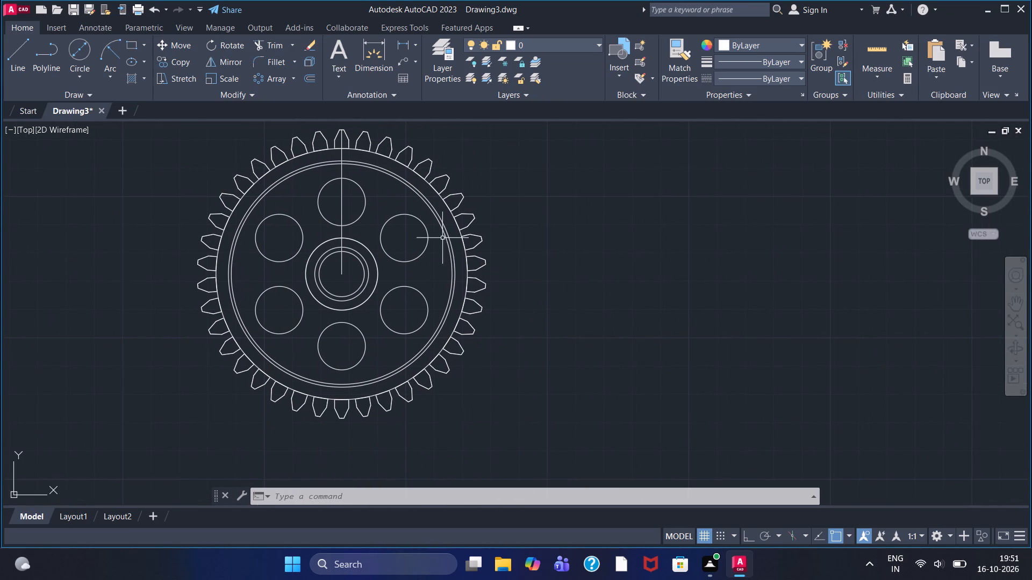
click(270, 46)
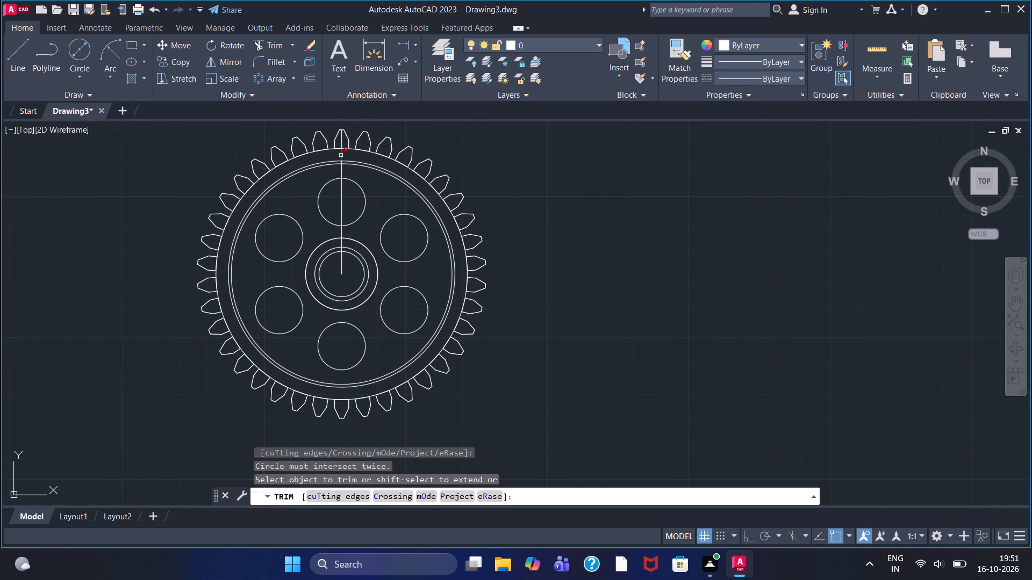
click(340, 155)
click(341, 140)
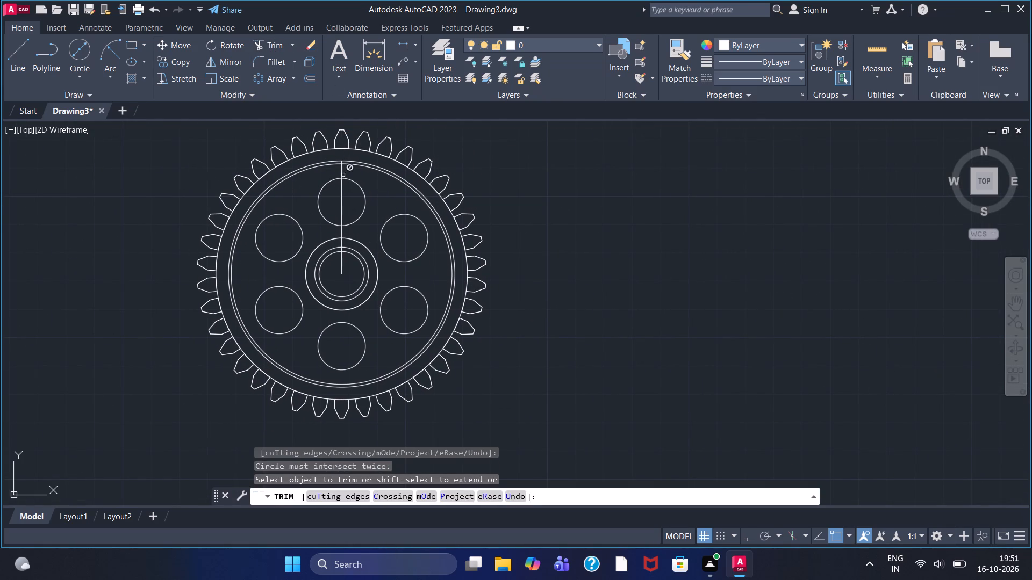
click(339, 173)
click(341, 172)
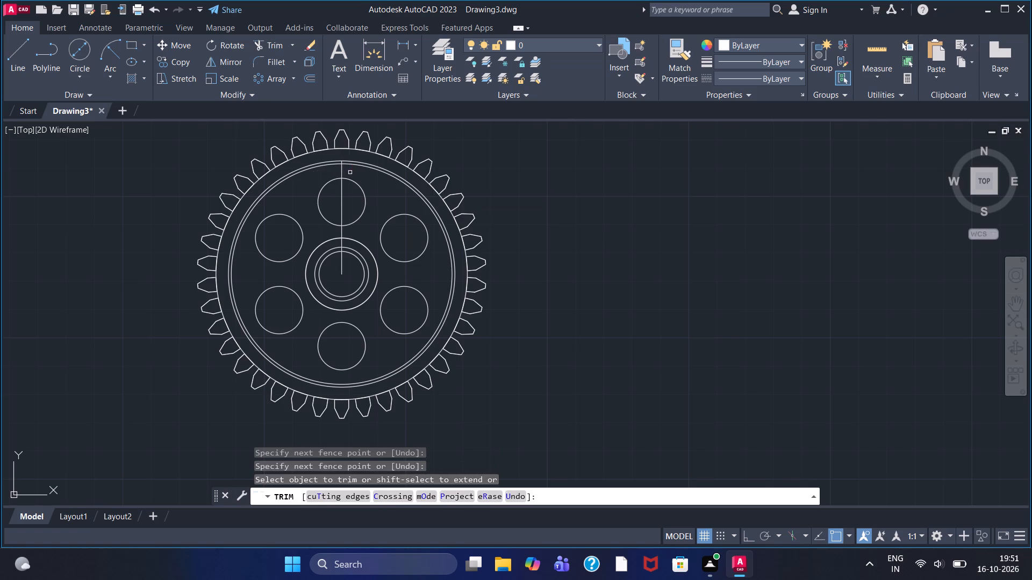
click(341, 173)
click(343, 195)
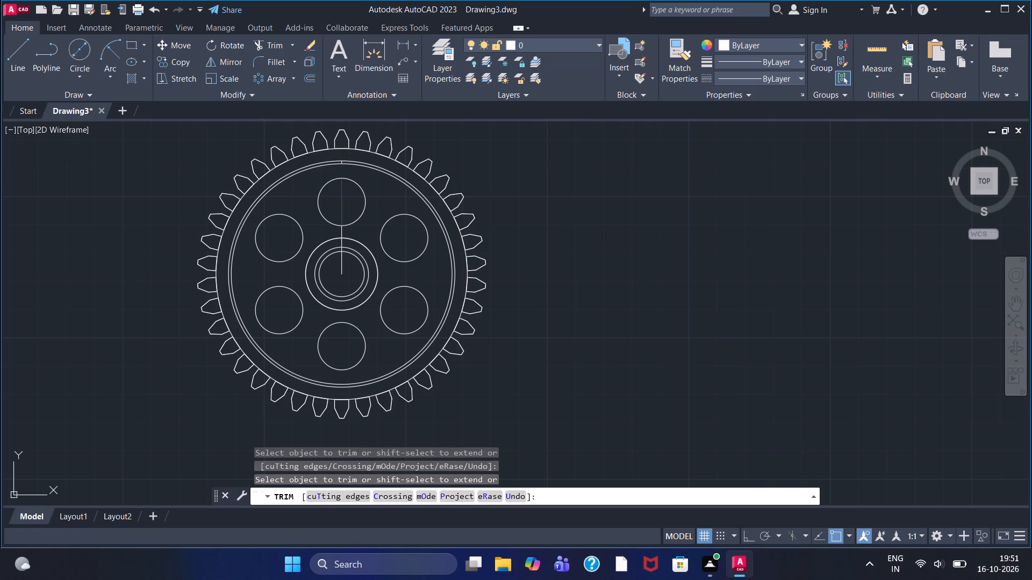
click(340, 233)
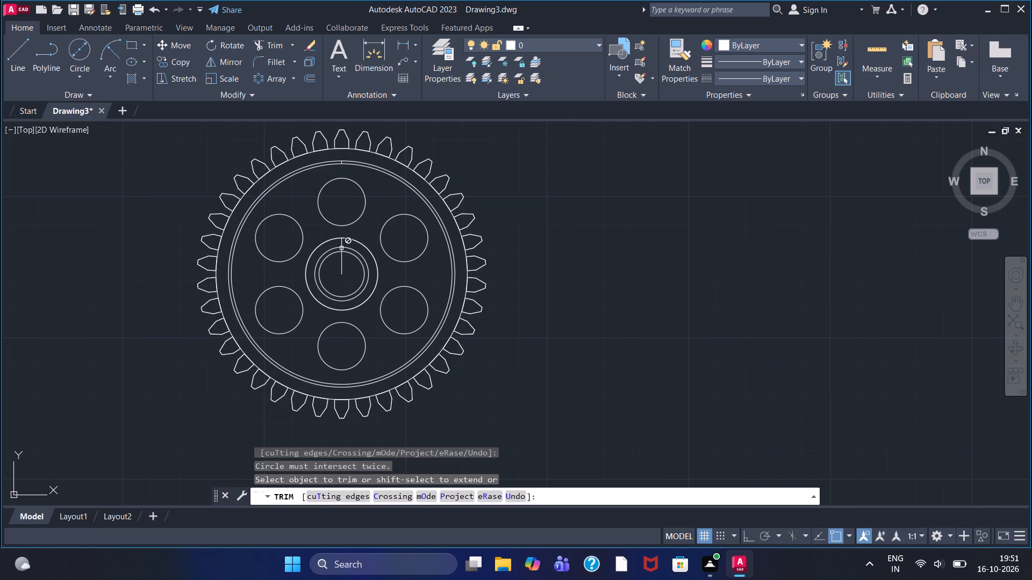
Trim away the remaining pieces of the vertical centre line inside the hub and bore circles and between the two rim circles.
scroll(341, 257, down, 2)
scroll(341, 255, up, 4)
click(329, 249)
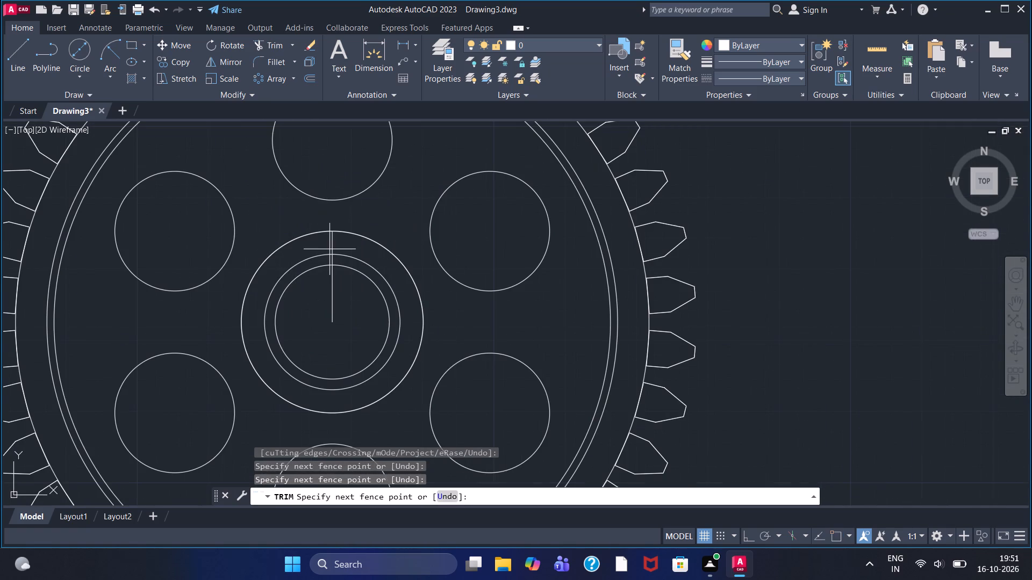
click(331, 248)
drag(315, 247, 337, 247)
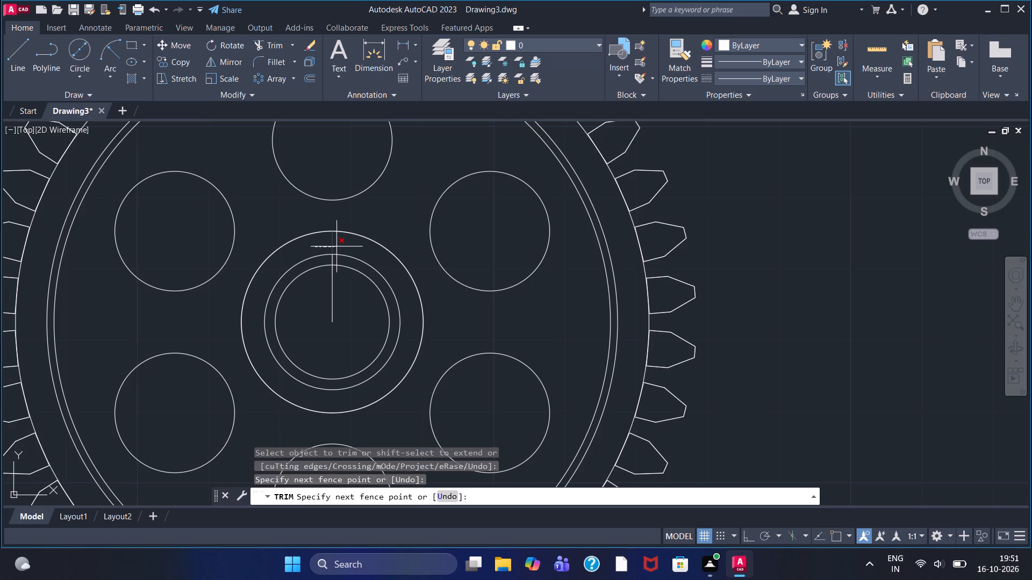
drag(337, 247, 340, 247)
scroll(335, 261, up, 3)
click(315, 258)
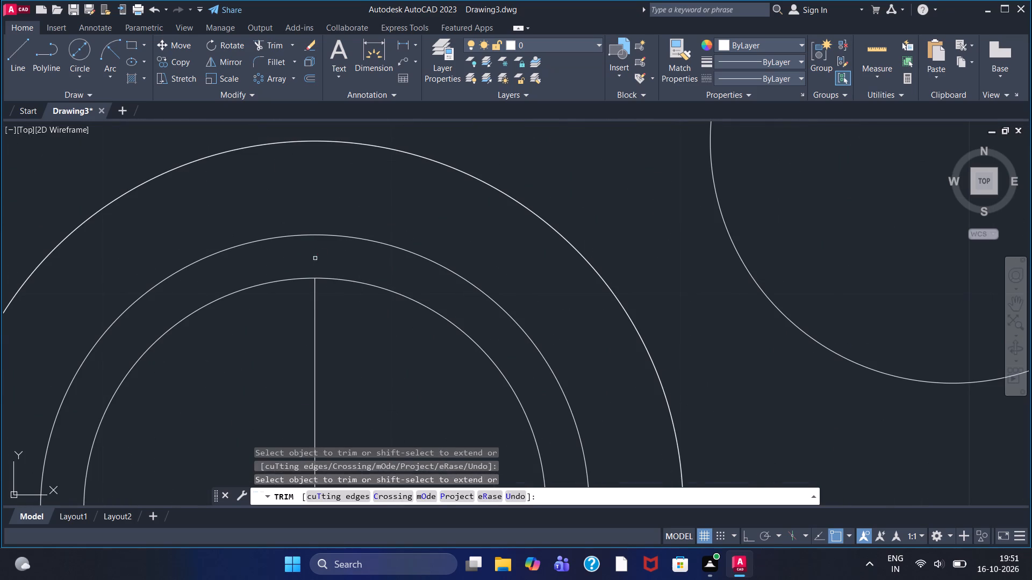
click(313, 307)
scroll(318, 312, down, 4)
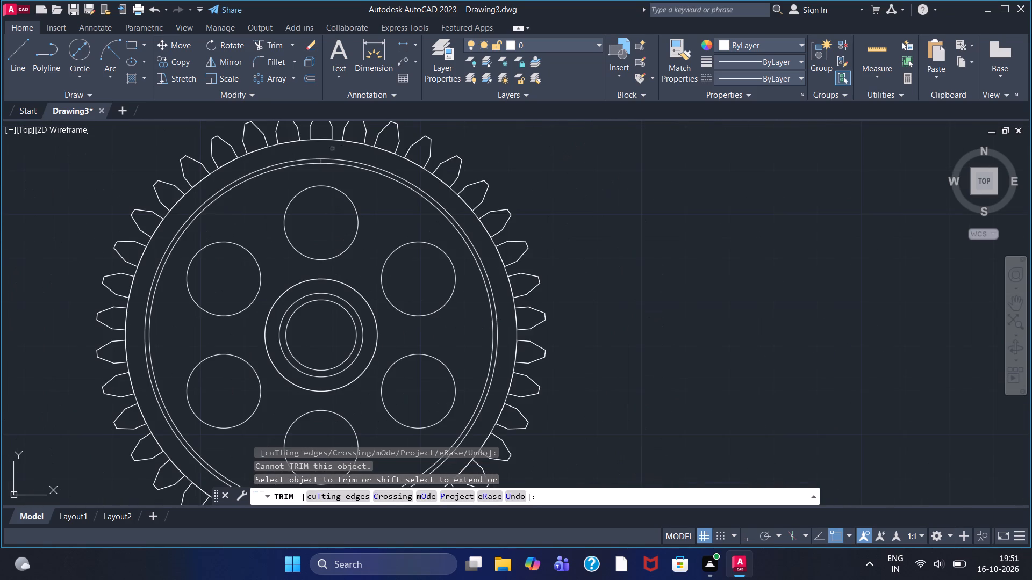
scroll(303, 173, up, 2)
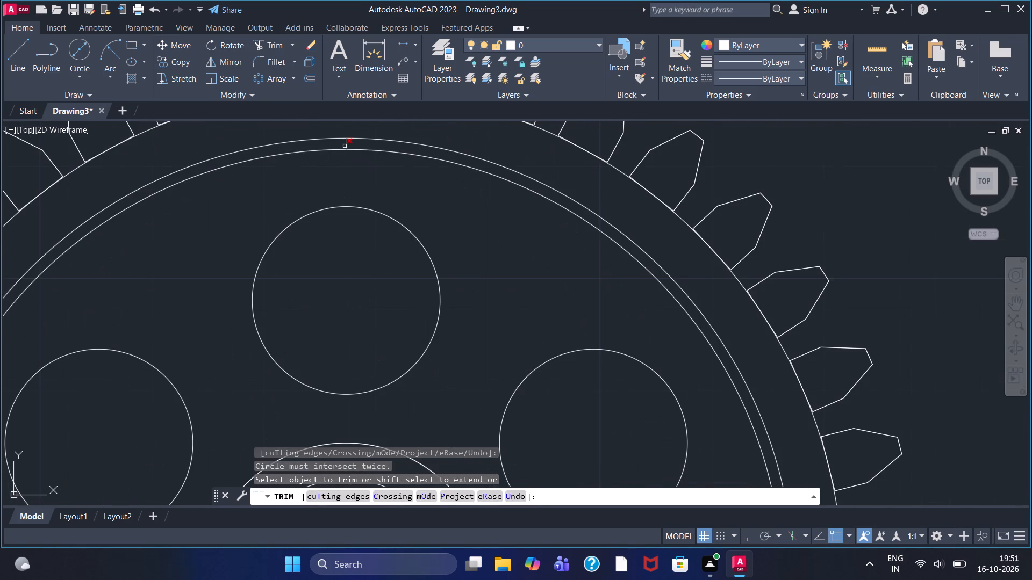
click(345, 146)
Draw a closed rectangle of lines, 20 wide and 100 high, beside the gear as its side view, with Ortho on.
scroll(357, 203, down, 2)
scroll(342, 378, down, 1)
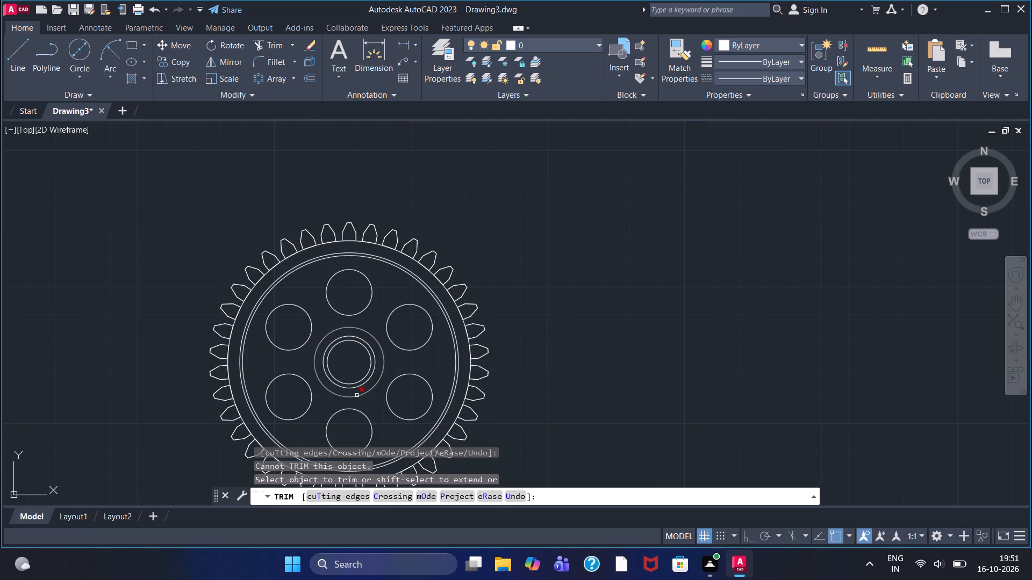
scroll(428, 368, down, 1)
middle_drag(536, 352, 428, 264)
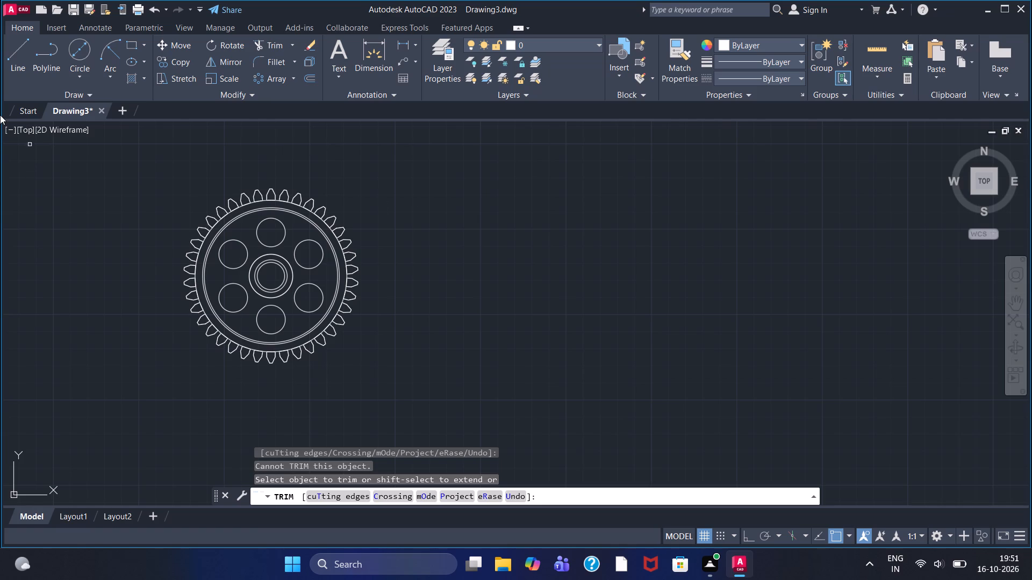
scroll(286, 279, down, 1)
scroll(286, 269, up, 1)
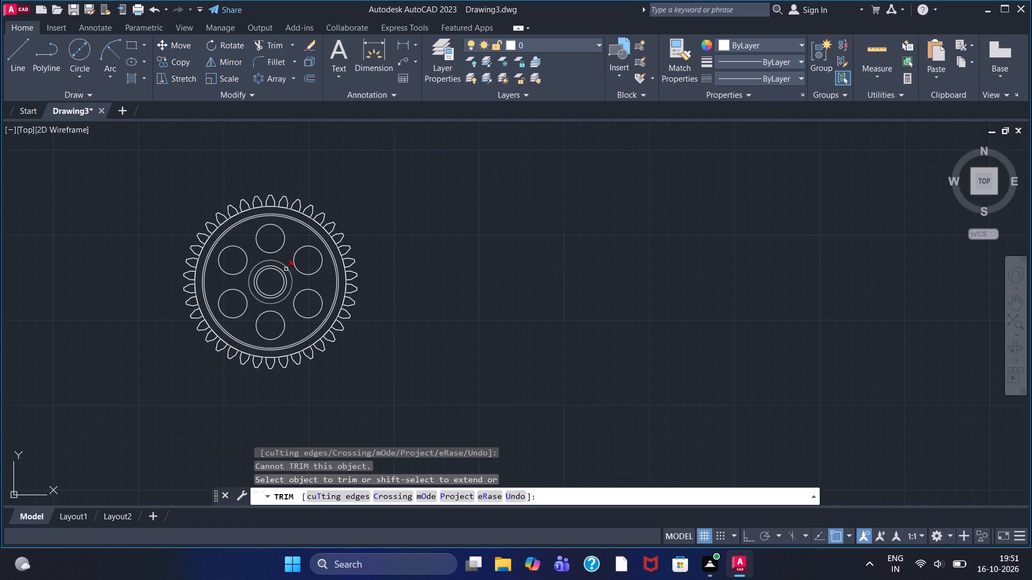
scroll(286, 269, up, 1)
scroll(286, 269, down, 1)
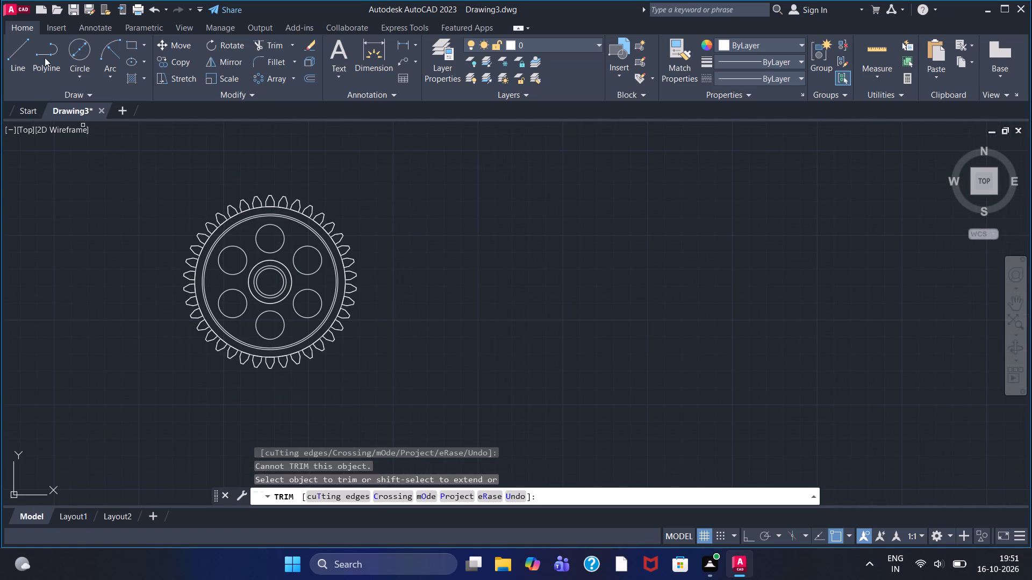
click(25, 46)
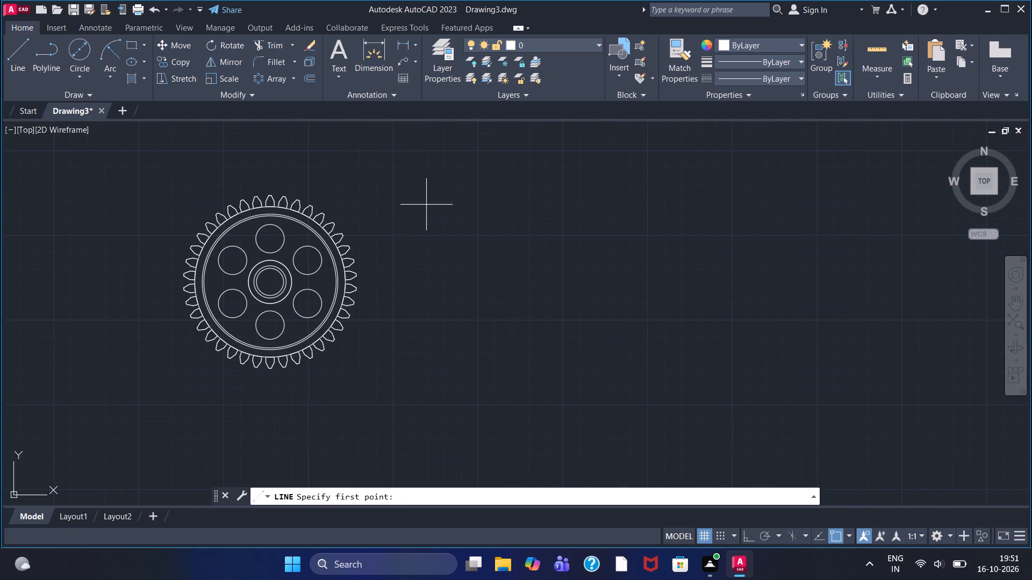
click(430, 201)
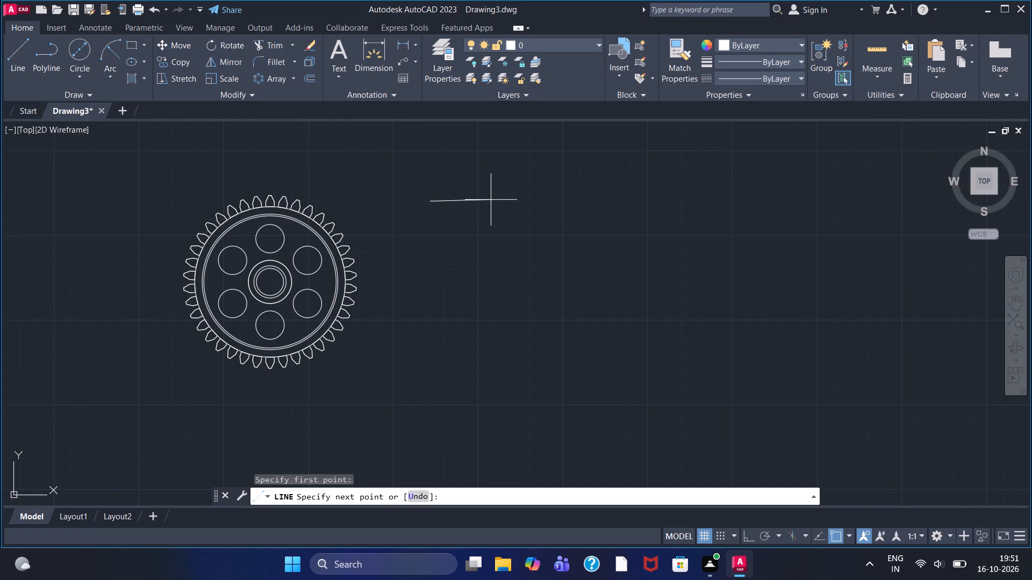
key(F8)
text(20)
key(Return)
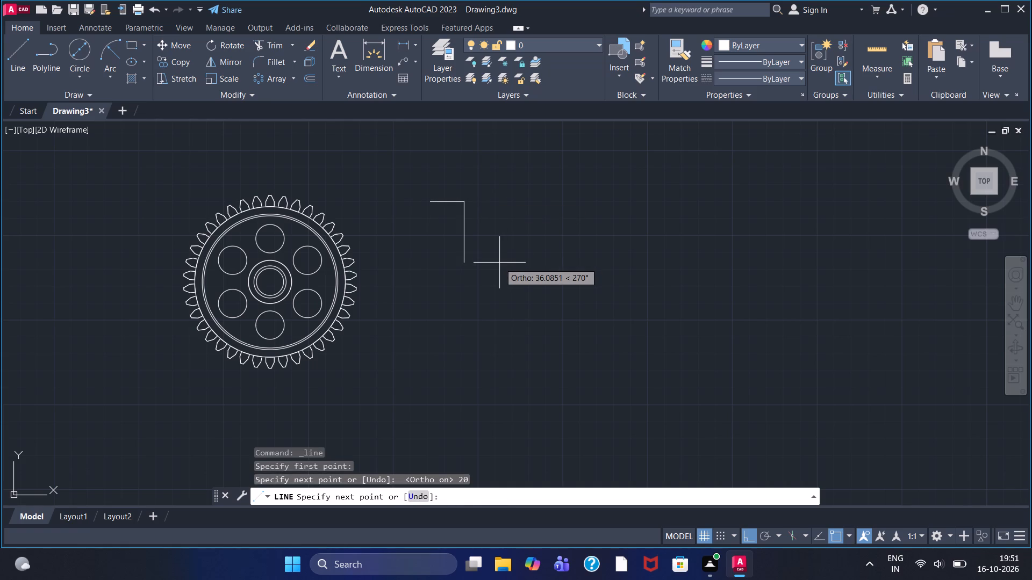
text(100)
key(Return)
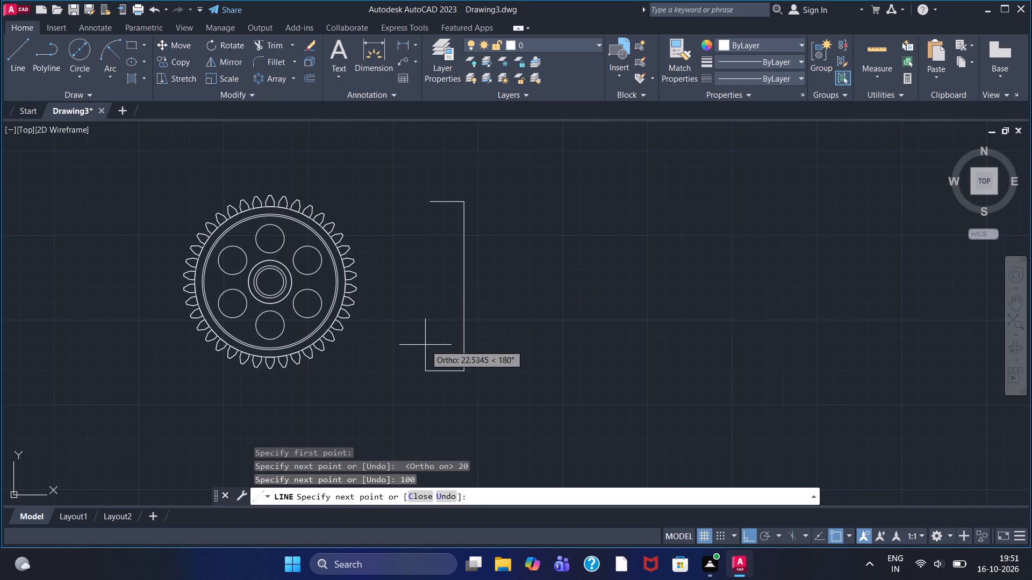
text(20)
key(Return)
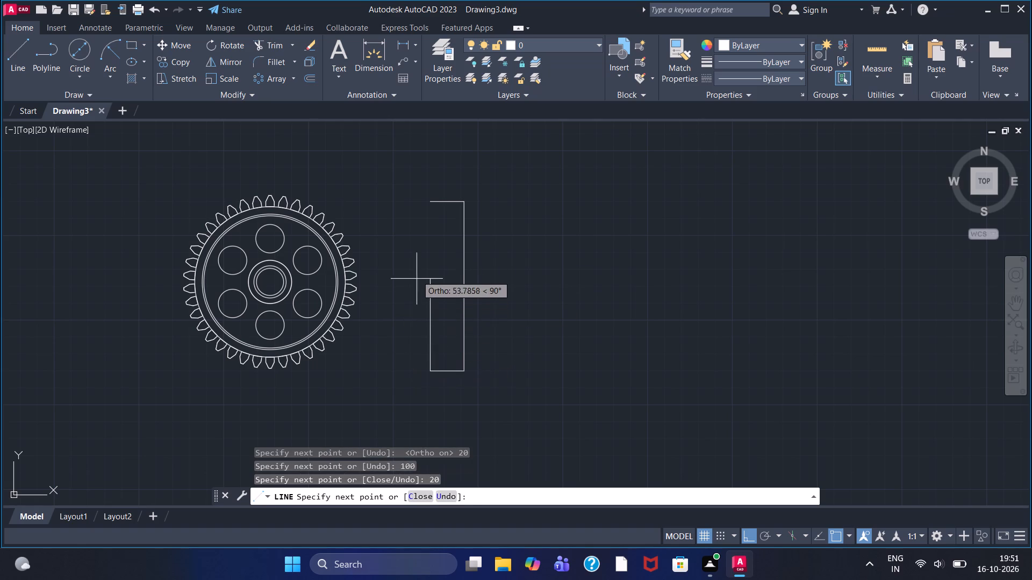
click(429, 203)
right_click(428, 198)
click(466, 201)
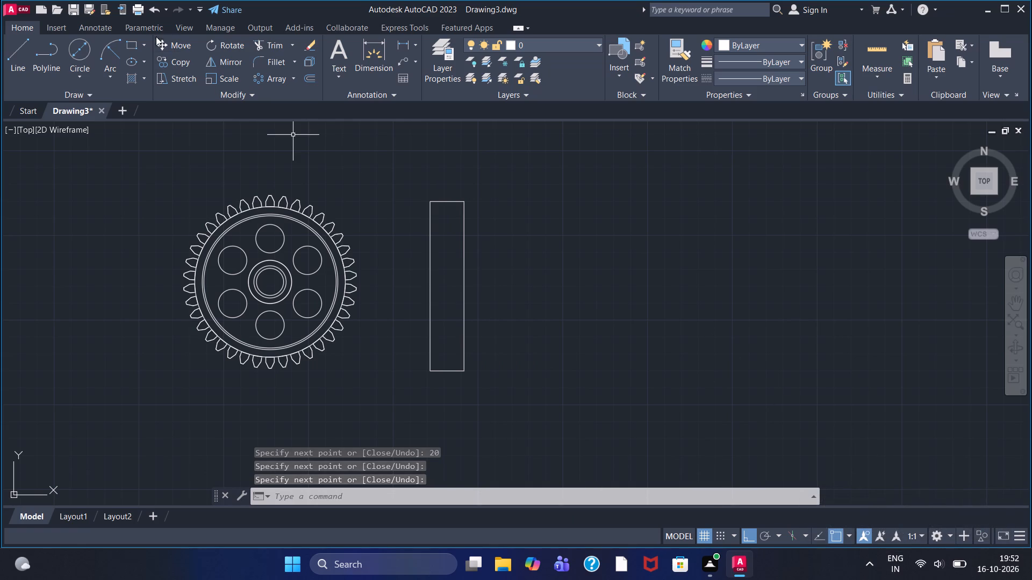
Draw a horizontal line across the side-view rectangle between the midpoints of its two long sides.
click(12, 48)
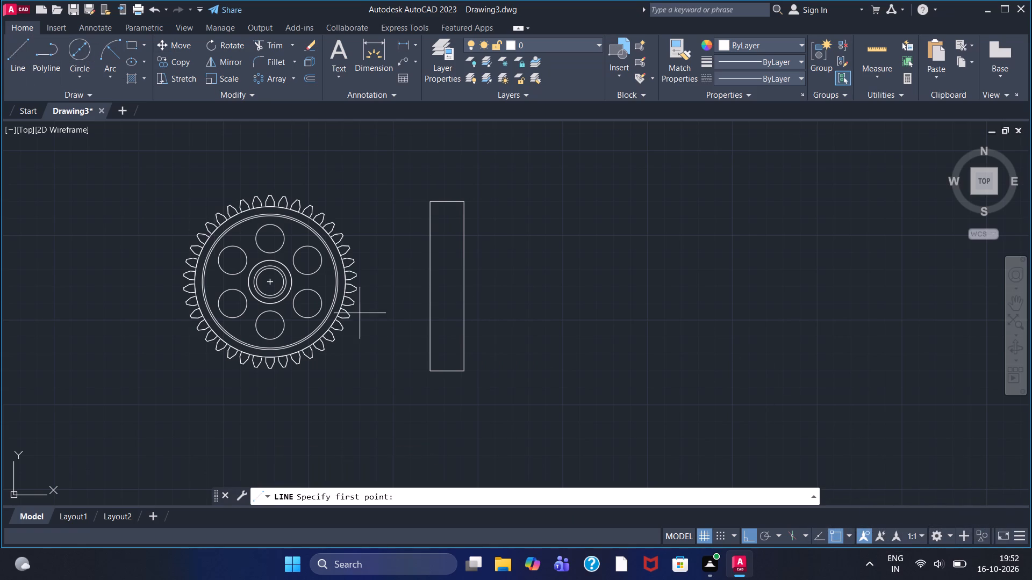
click(430, 289)
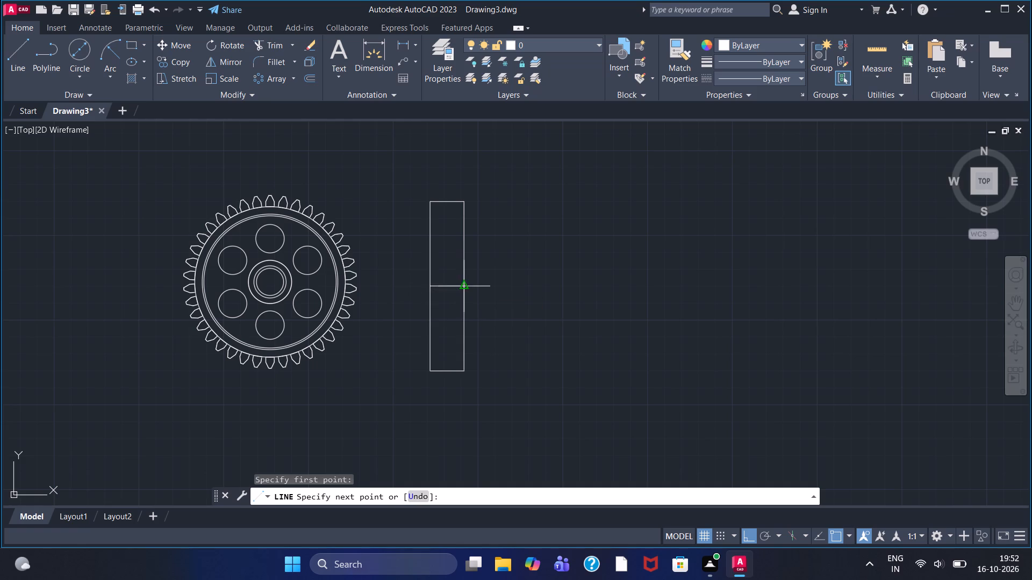
click(464, 289)
right_click(493, 285)
click(513, 294)
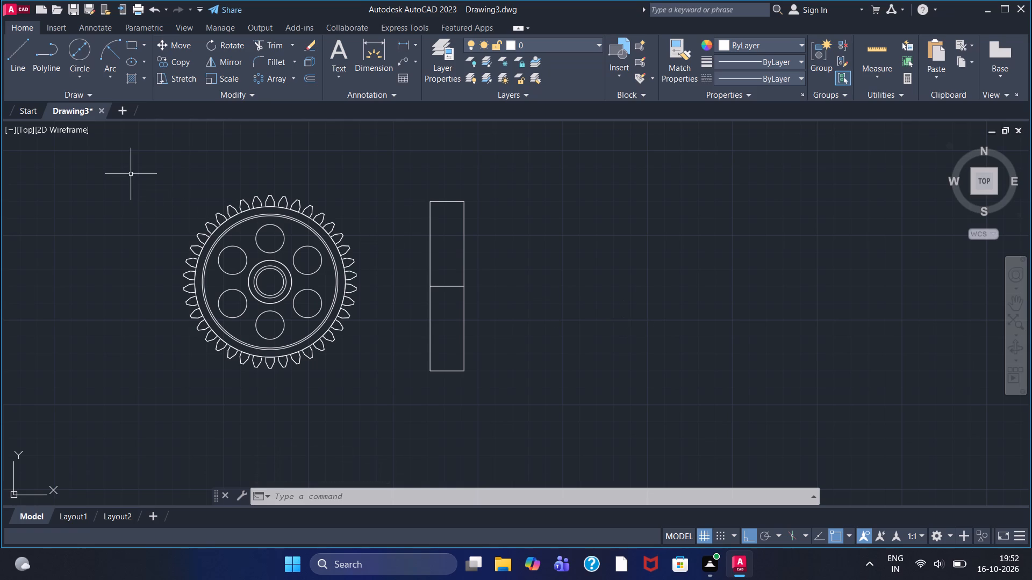
Offset the side view's horizontal mid line by 12 on both sides, once above it and once below it.
click(15, 61)
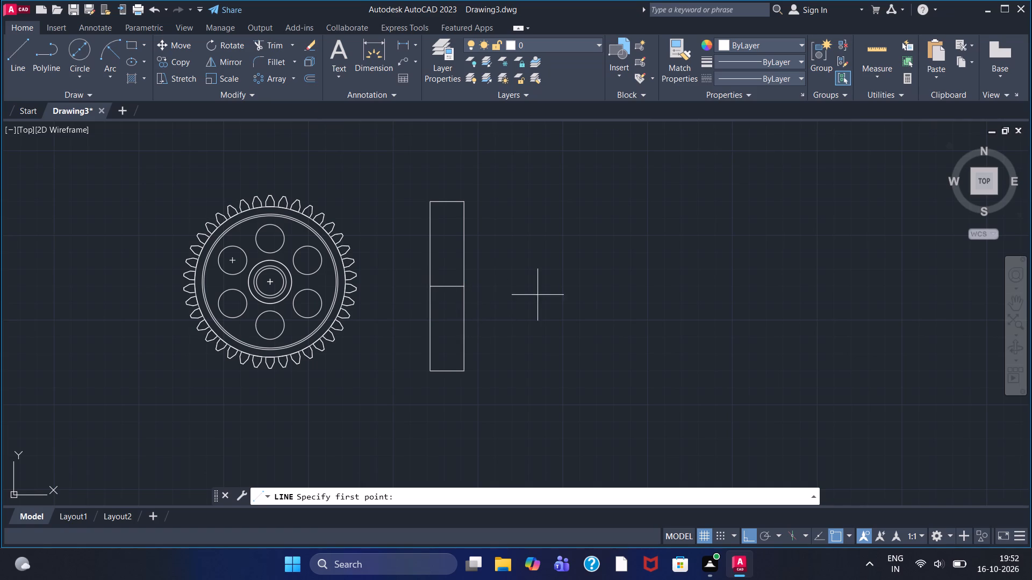
click(316, 79)
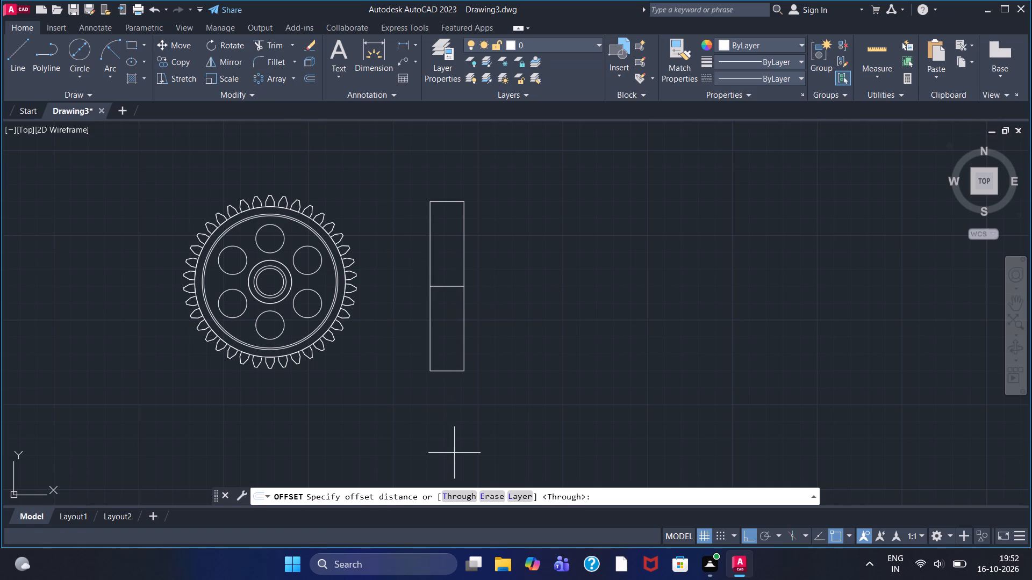
click(457, 496)
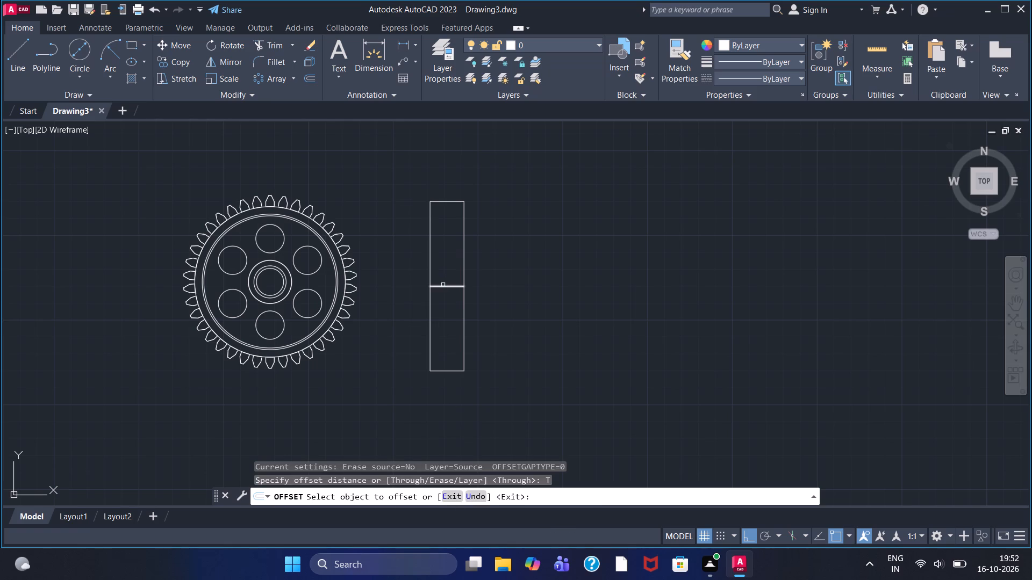
click(445, 286)
text(12)
key(Return)
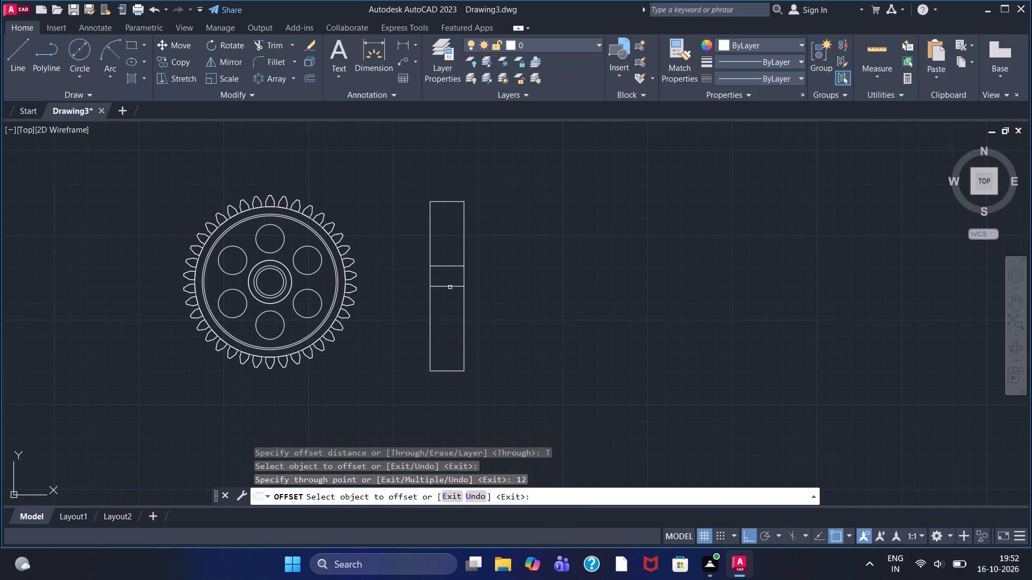
click(450, 287)
text(12)
key(Return)
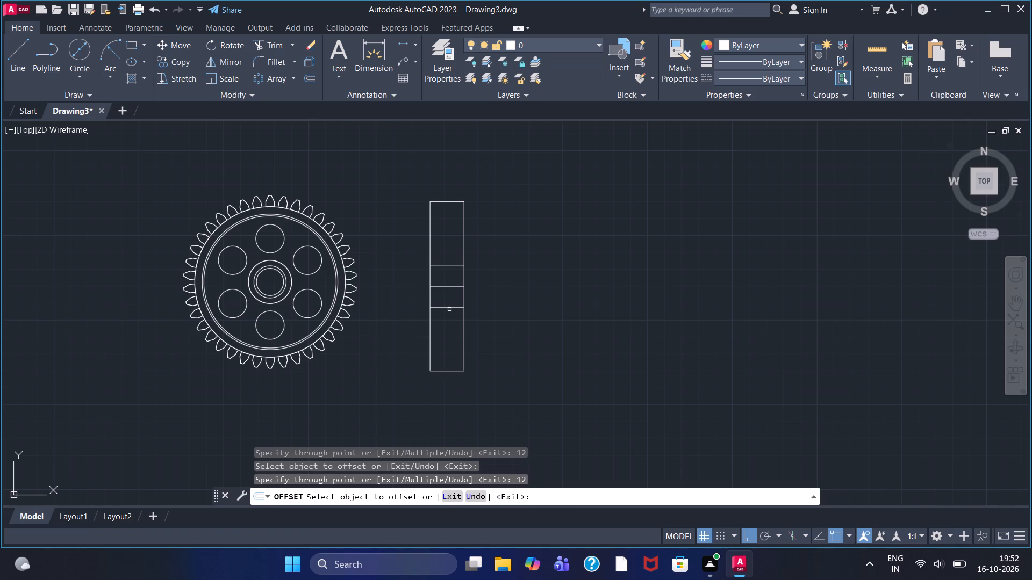
key(Escape)
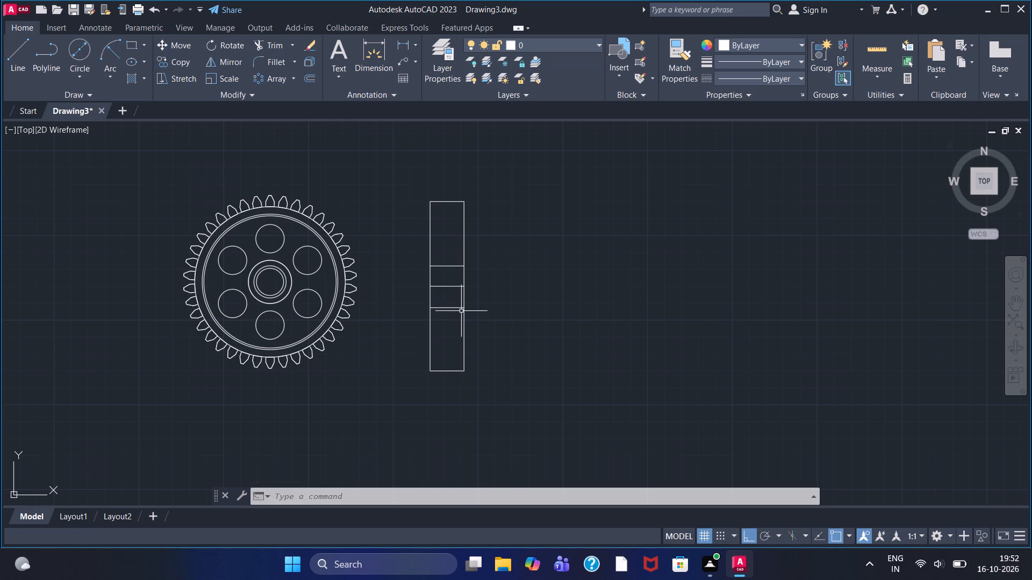
Draw a 5-long line down the side view's right edge from its upper right corner, and switch Ortho off.
click(24, 49)
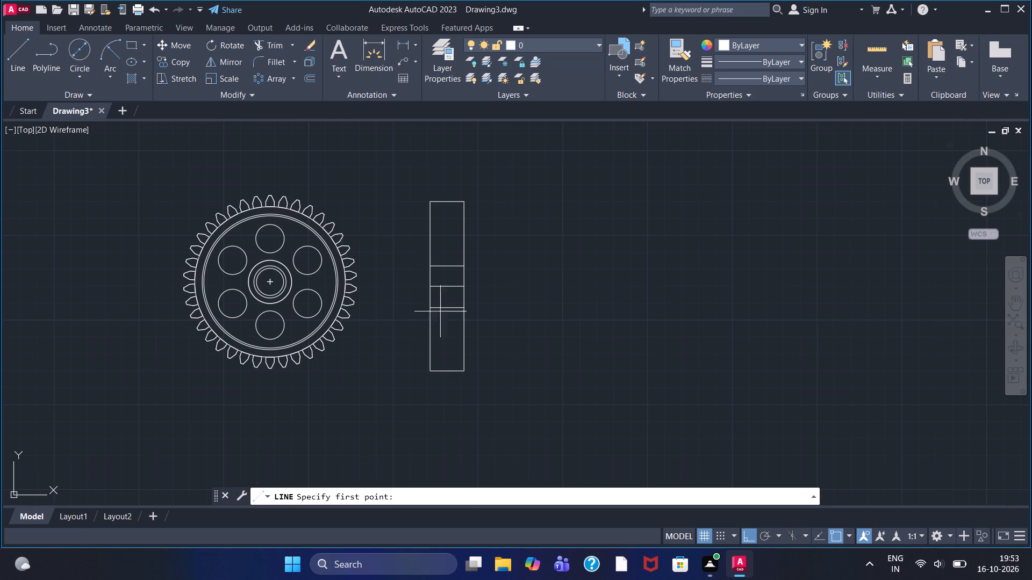
click(463, 204)
click(464, 223)
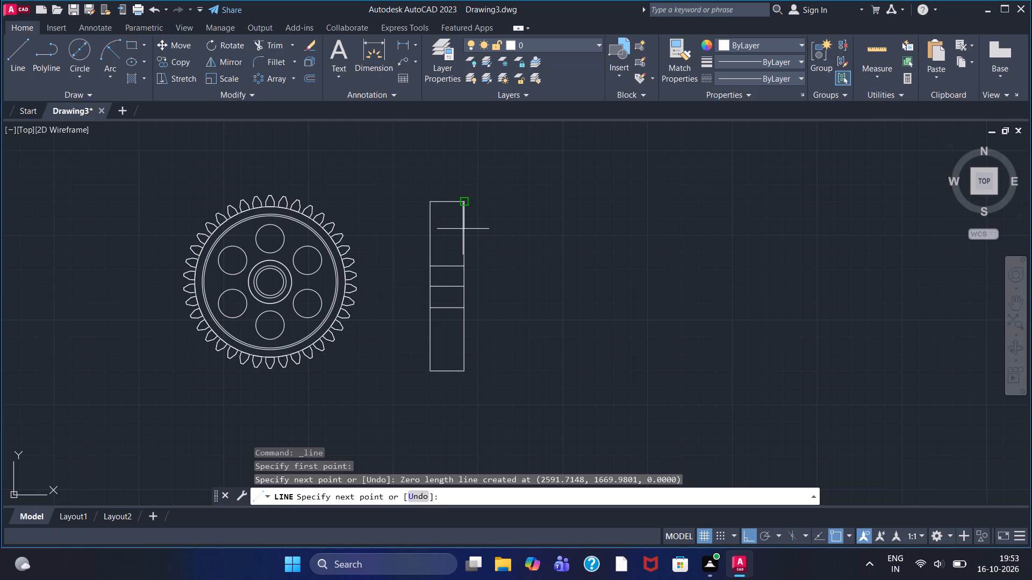
key(5)
key(Return)
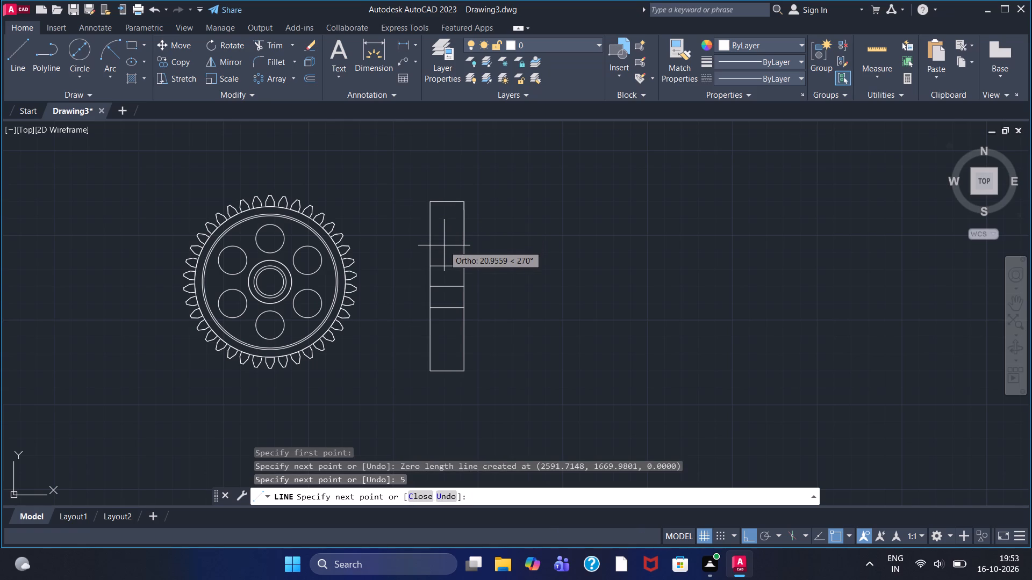
key(F8)
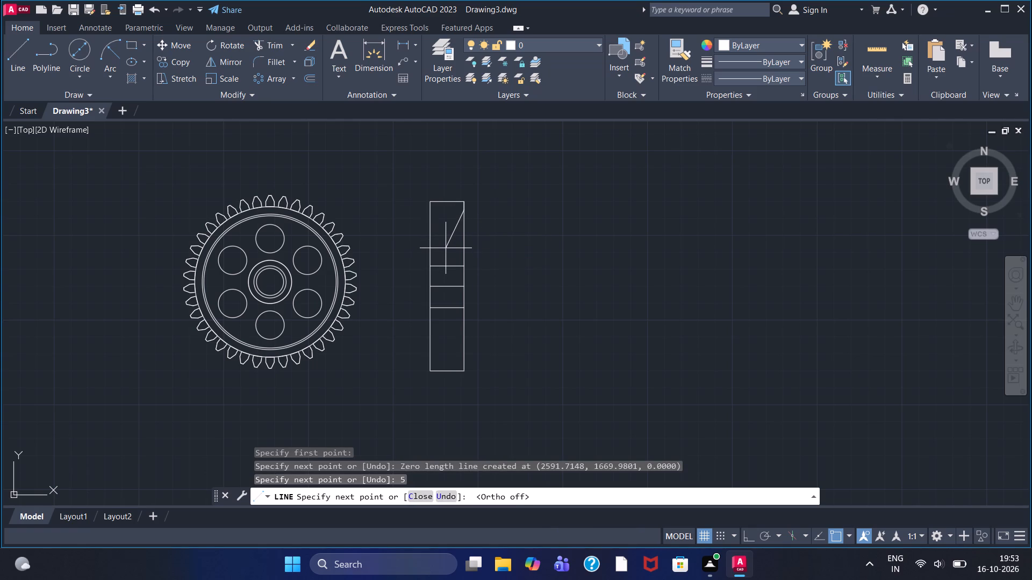
click(458, 217)
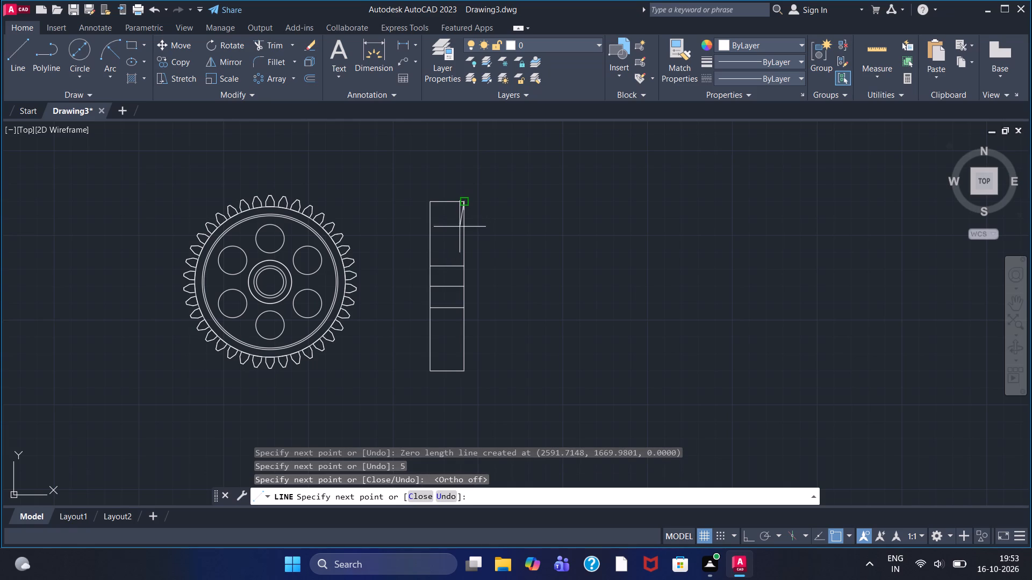
key(Escape)
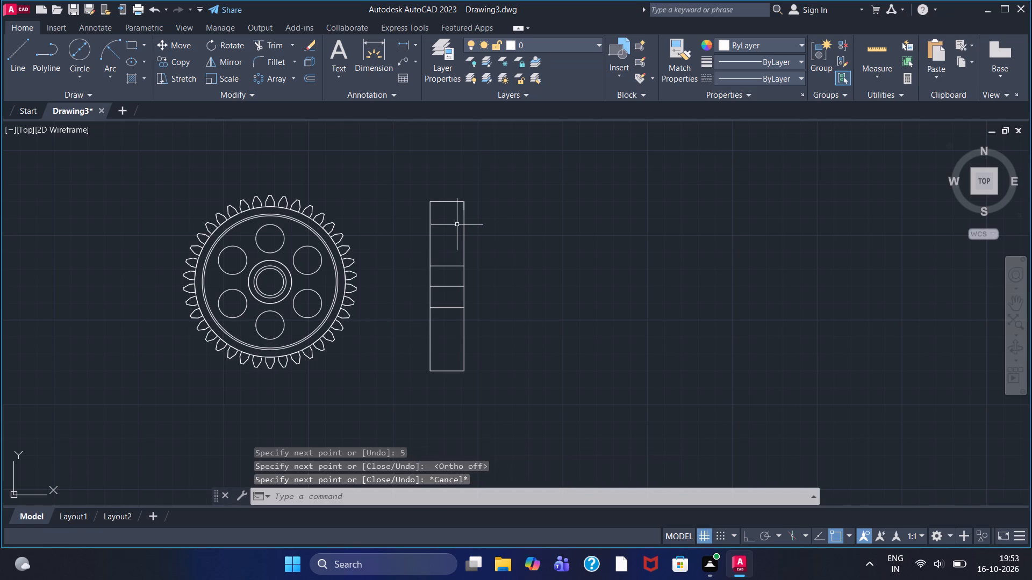
From the end of the 5-long edge line, draw a 5-long slope inward and down, then vertical segments of 5, 10 and 5 with Ortho on.
click(24, 45)
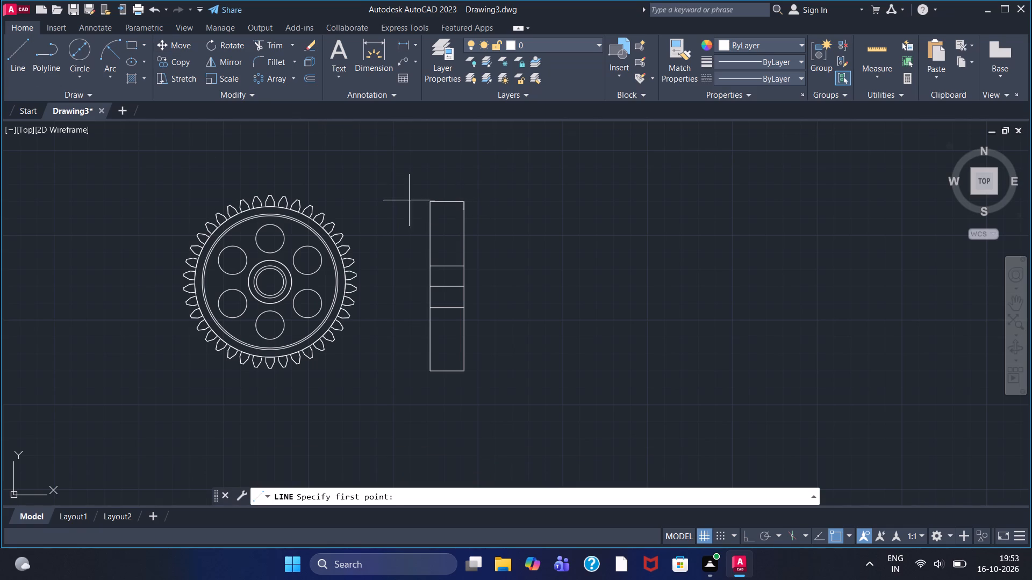
click(465, 211)
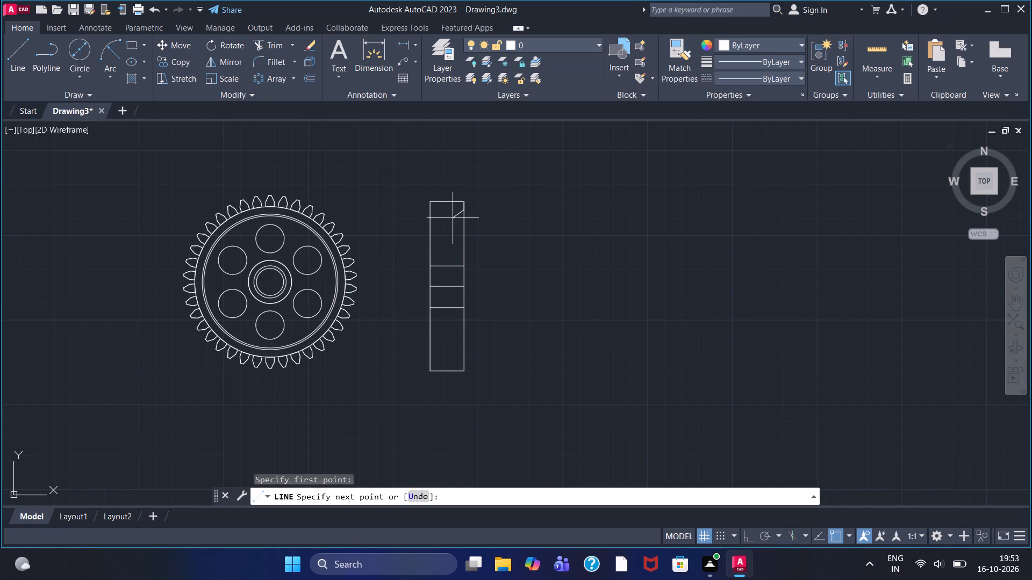
key(5)
key(Return)
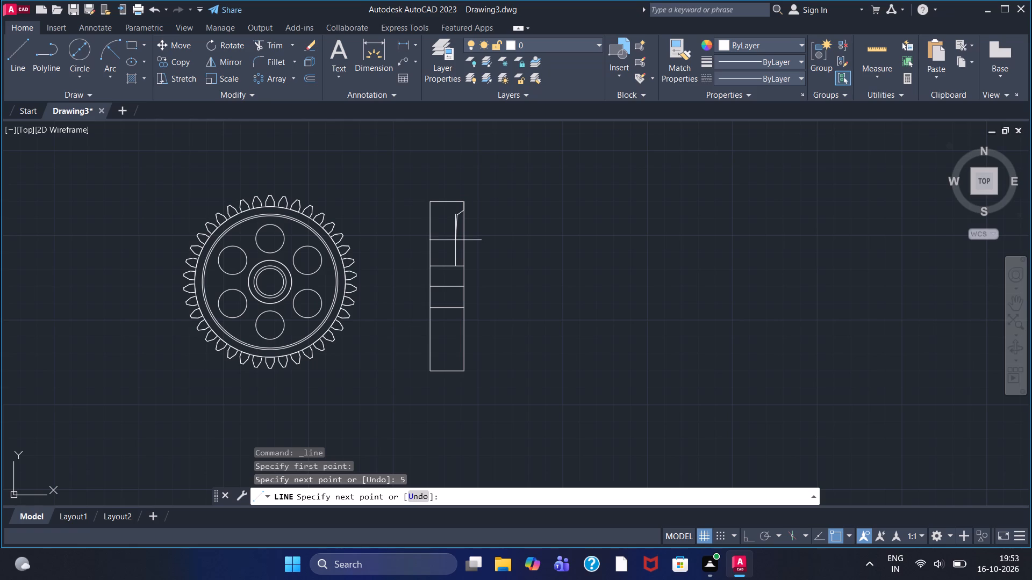
key(F8)
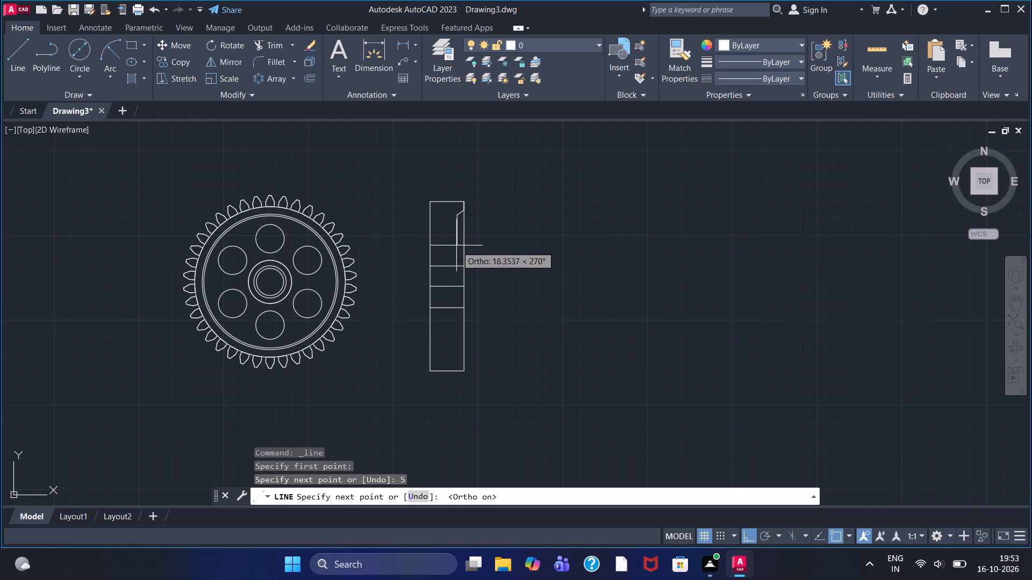
key(5)
key(Return)
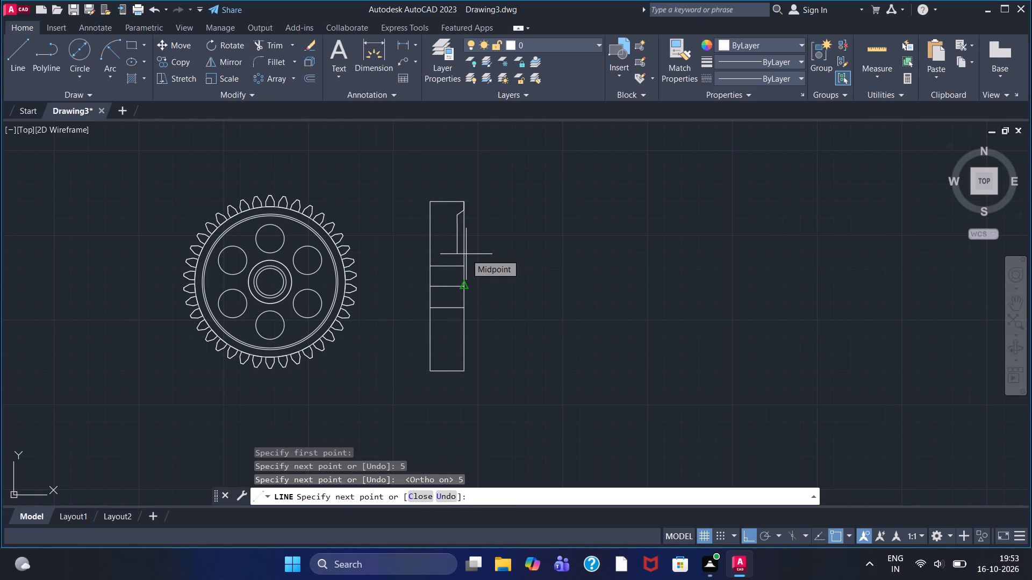
key(F8)
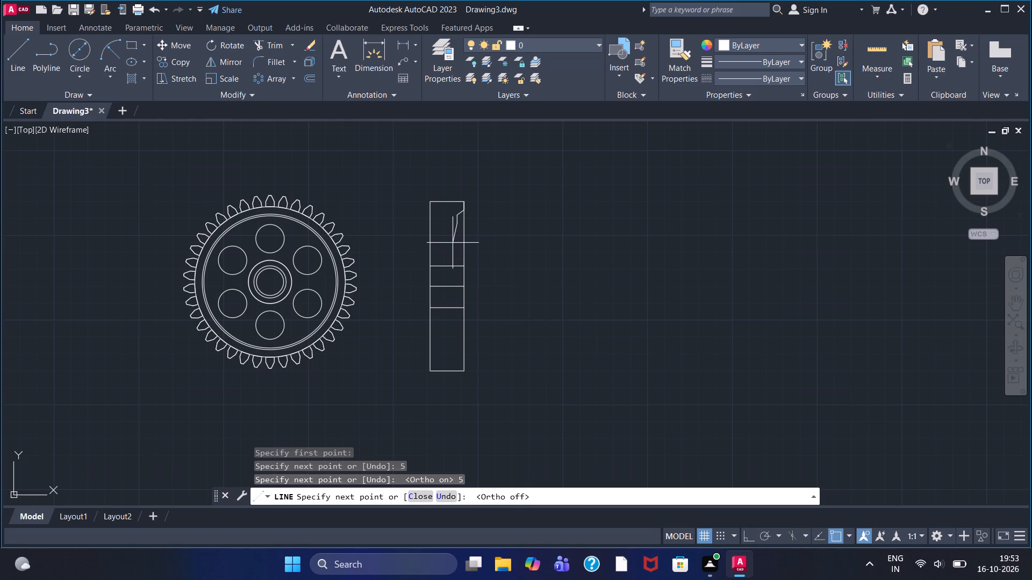
key(F8)
text(10)
key(Return)
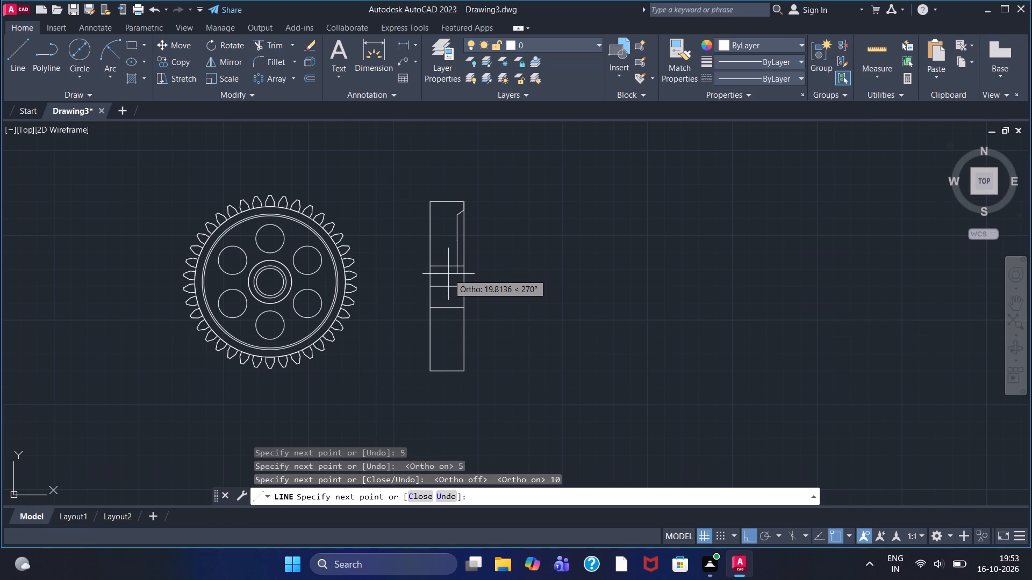
key(5)
key(Return)
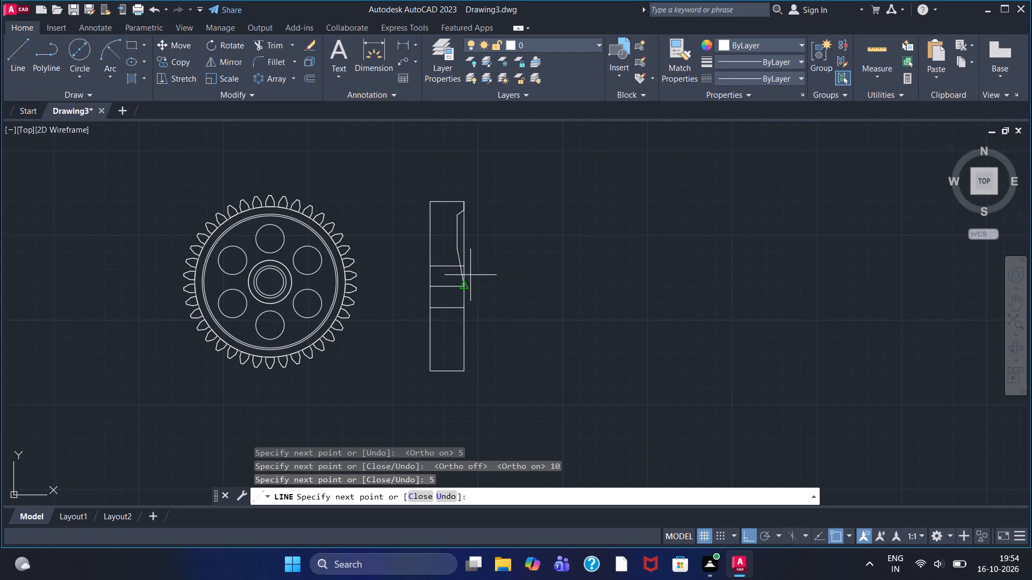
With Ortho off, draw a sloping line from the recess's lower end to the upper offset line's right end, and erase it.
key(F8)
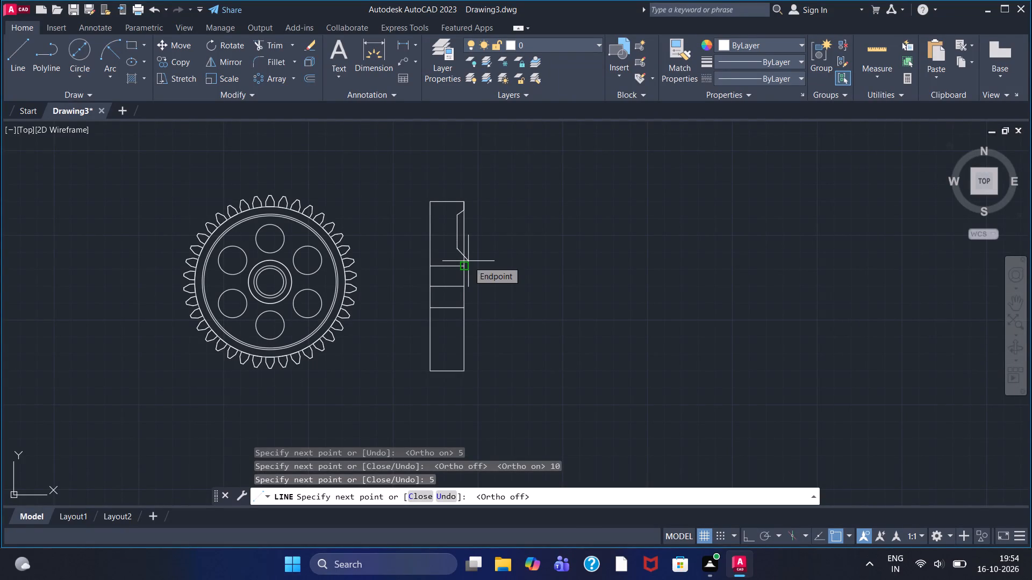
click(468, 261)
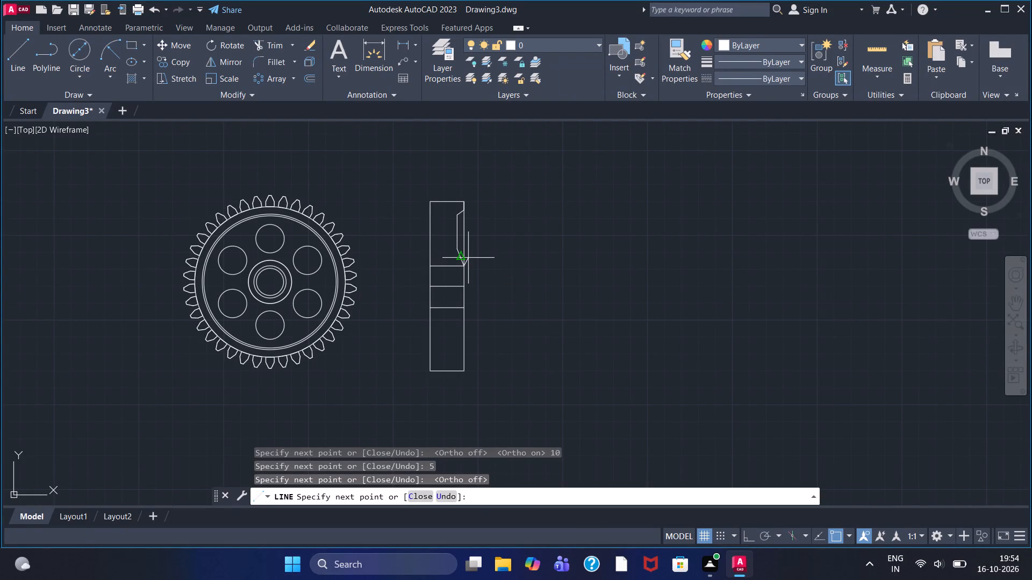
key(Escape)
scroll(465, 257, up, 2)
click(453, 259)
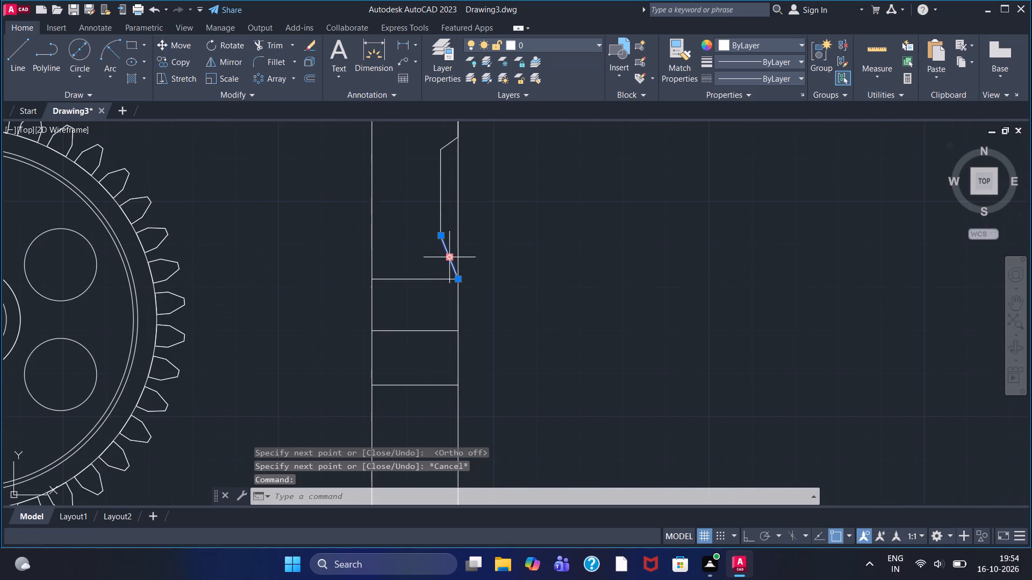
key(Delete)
Draw a sloping line from the recess's lower end outward past the side view's right edge, and trim off the overhang.
click(14, 51)
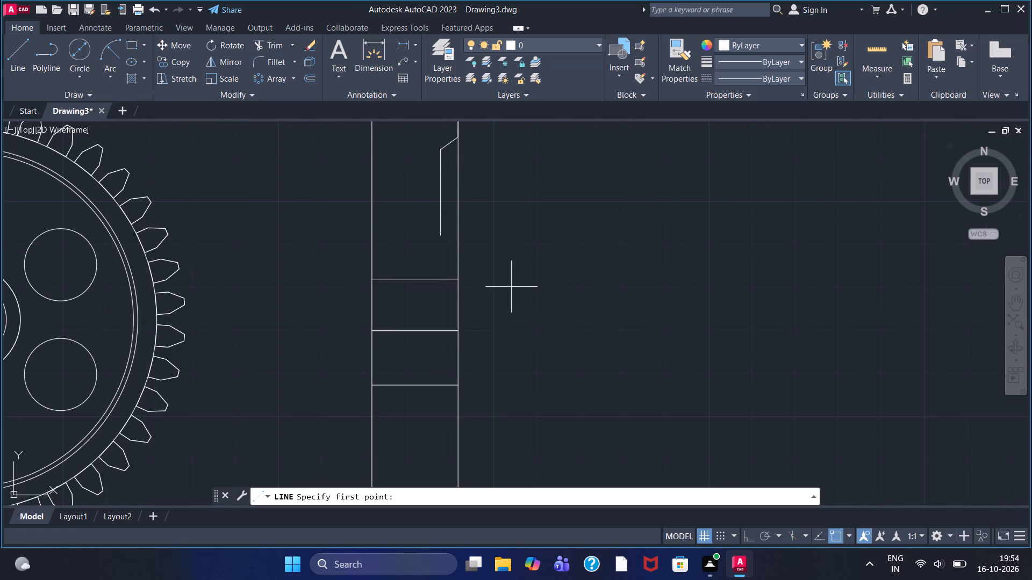
click(439, 235)
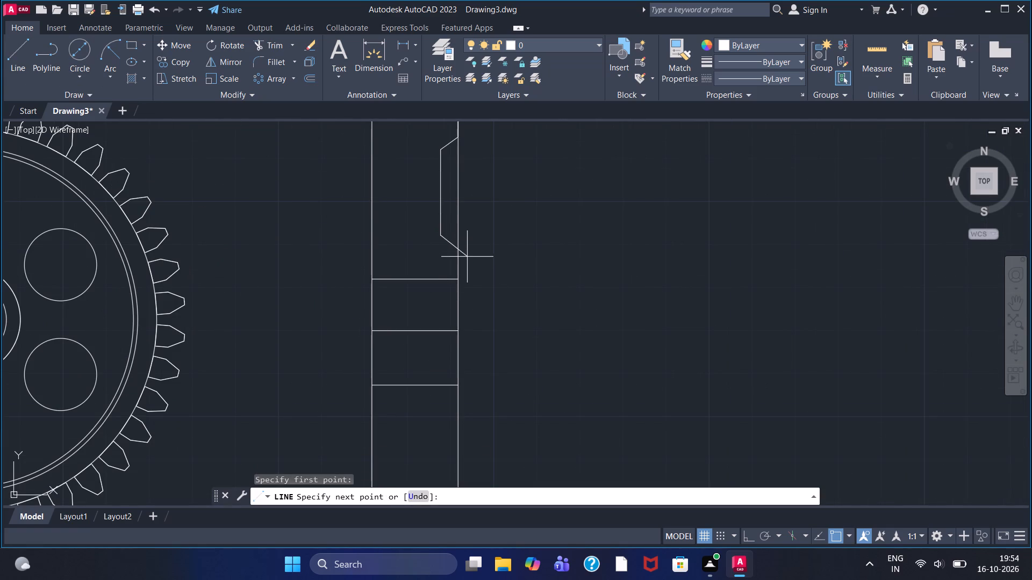
click(469, 261)
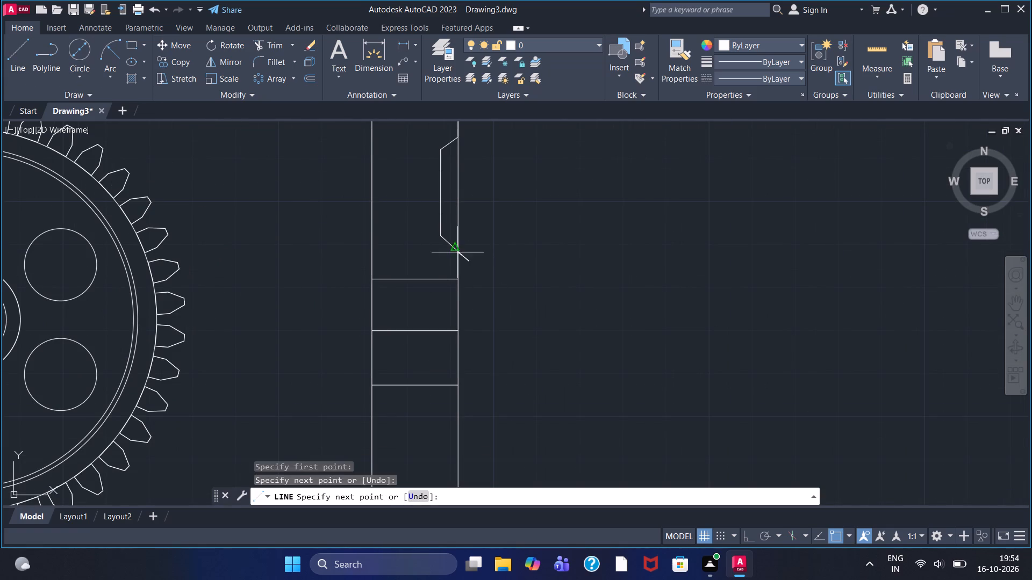
right_click(547, 205)
click(577, 215)
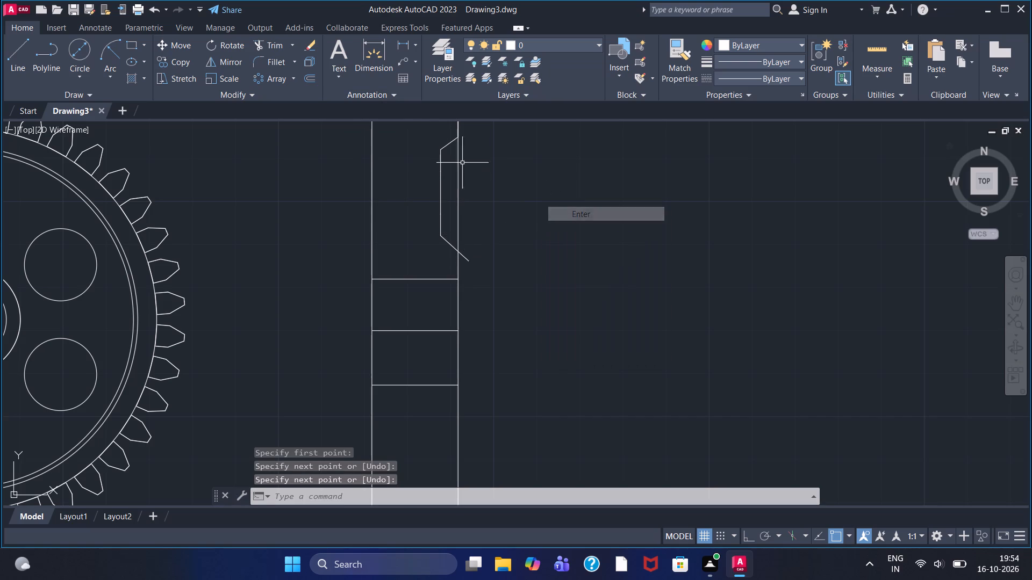
click(273, 39)
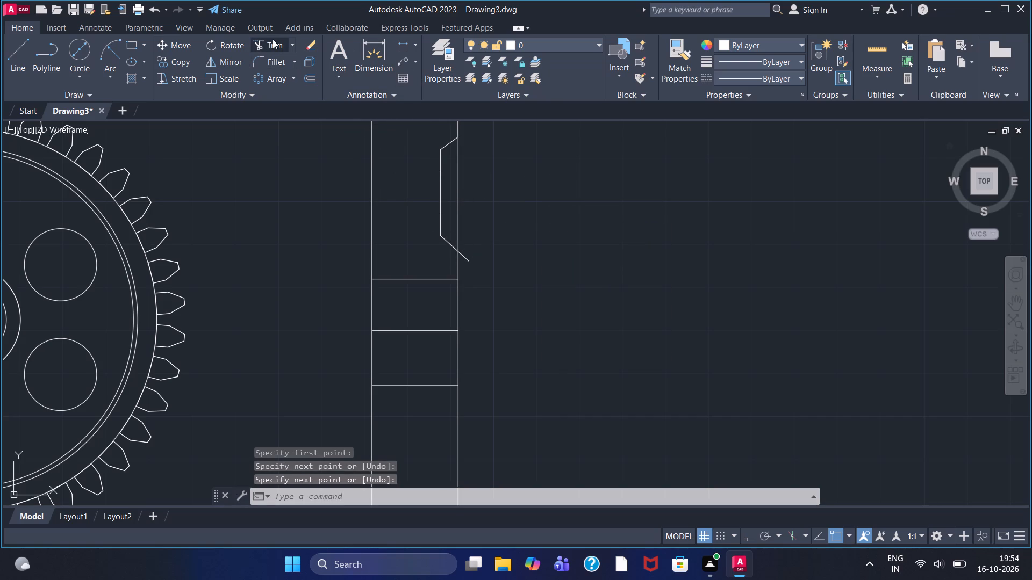
click(466, 259)
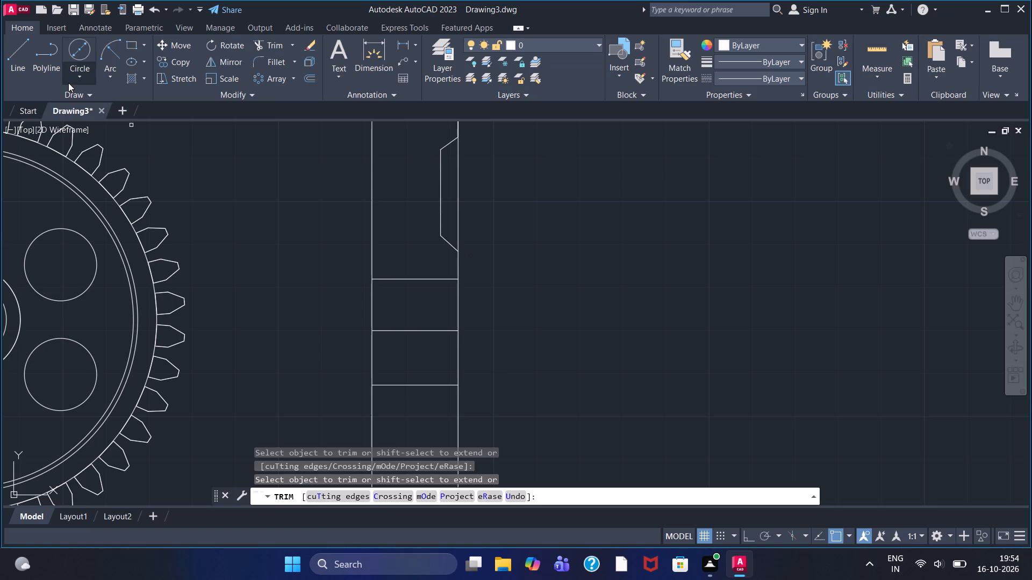
scroll(334, 214, up, 1)
scroll(334, 214, down, 2)
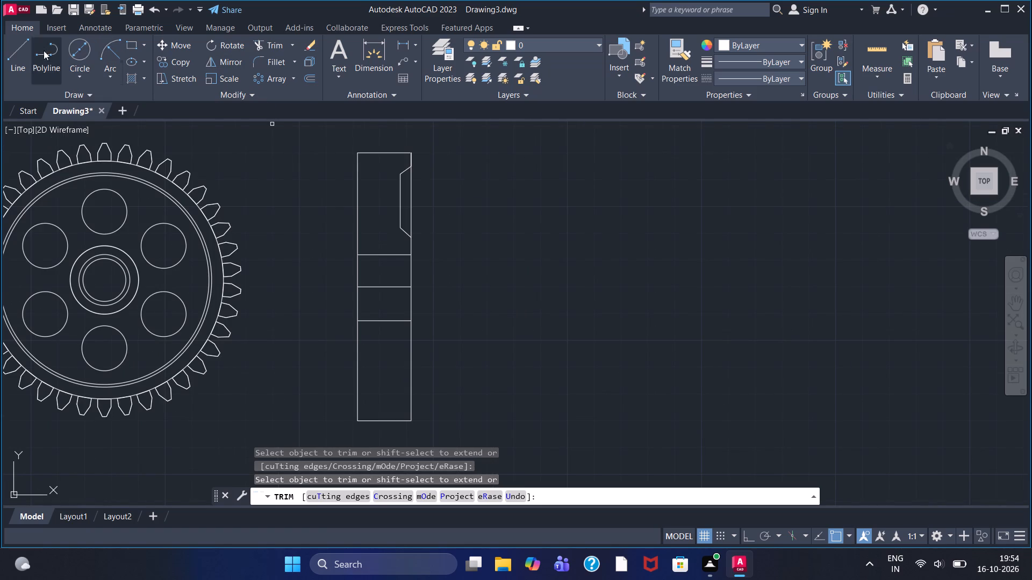
Draw a vertical line from the midpoint of the side view's top edge to the midpoint of the upper offset line.
click(26, 53)
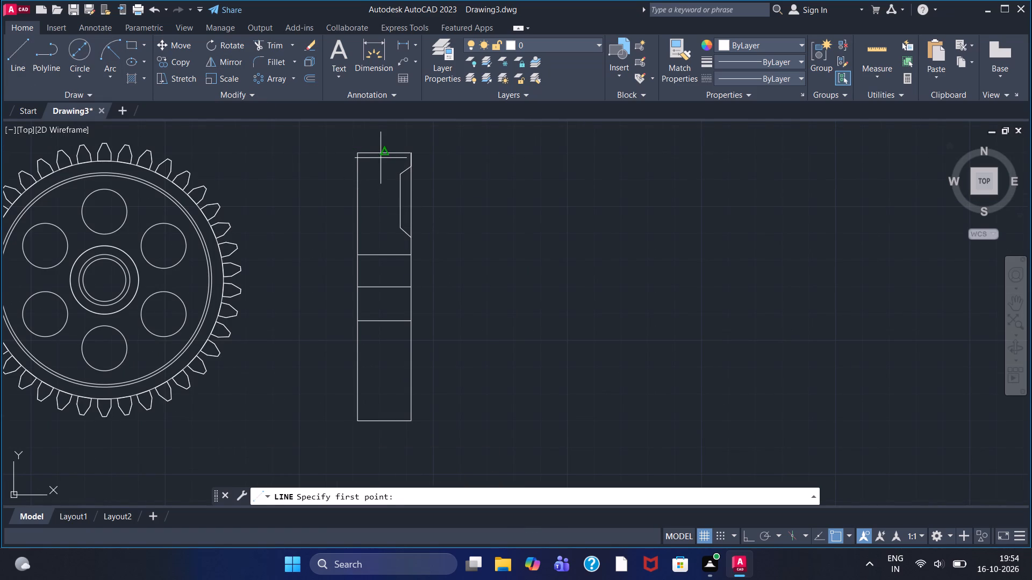
click(386, 154)
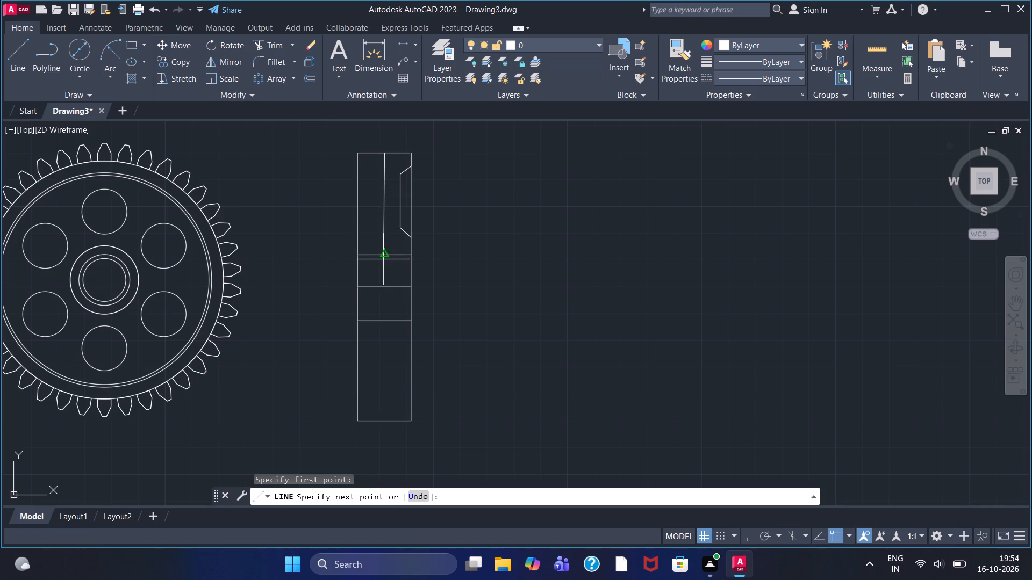
click(384, 256)
right_click(293, 191)
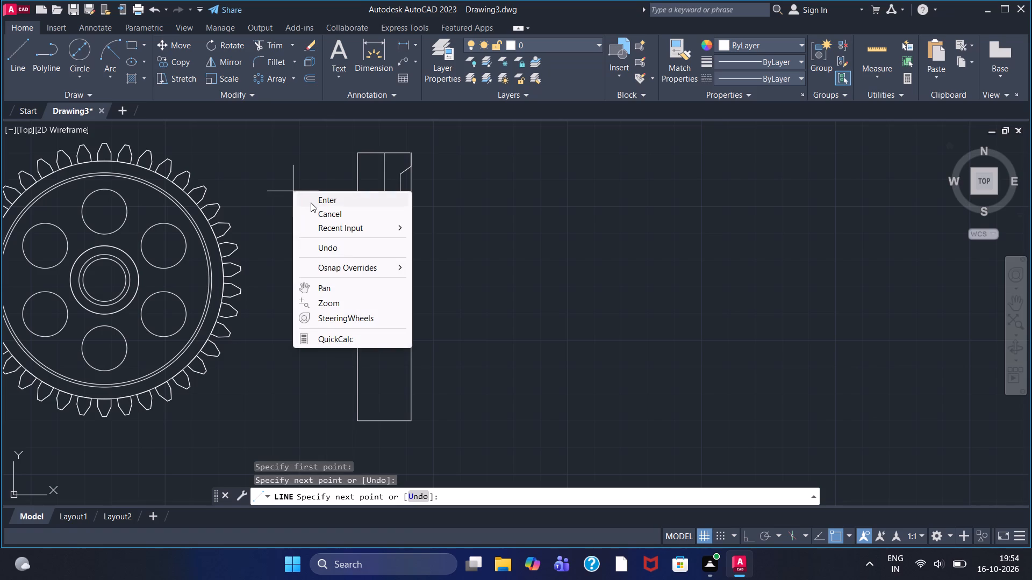
click(311, 202)
Mirror the five lines of the right-hand recess about the side view's vertical centre line, keeping the source lines.
click(219, 60)
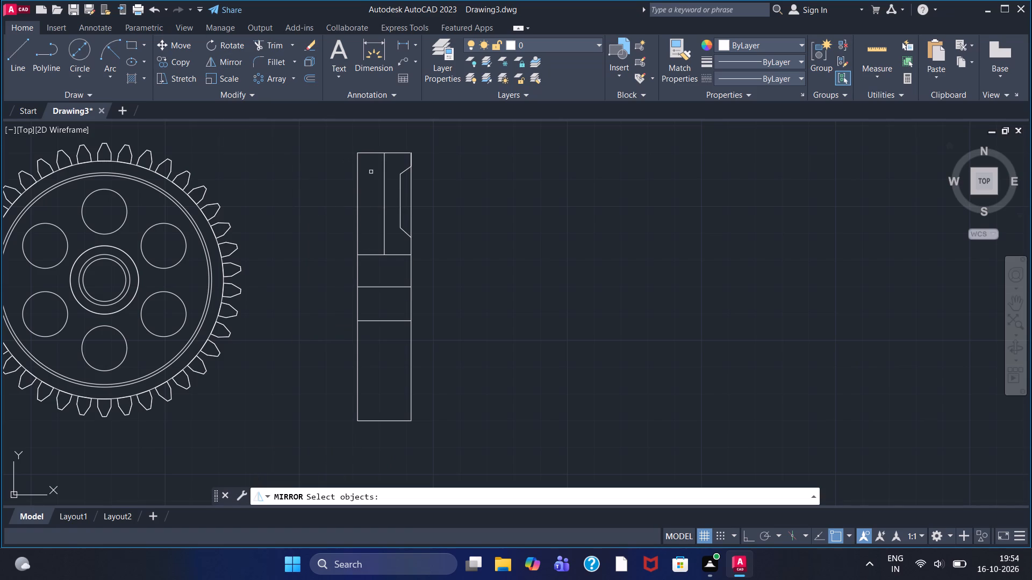
click(408, 168)
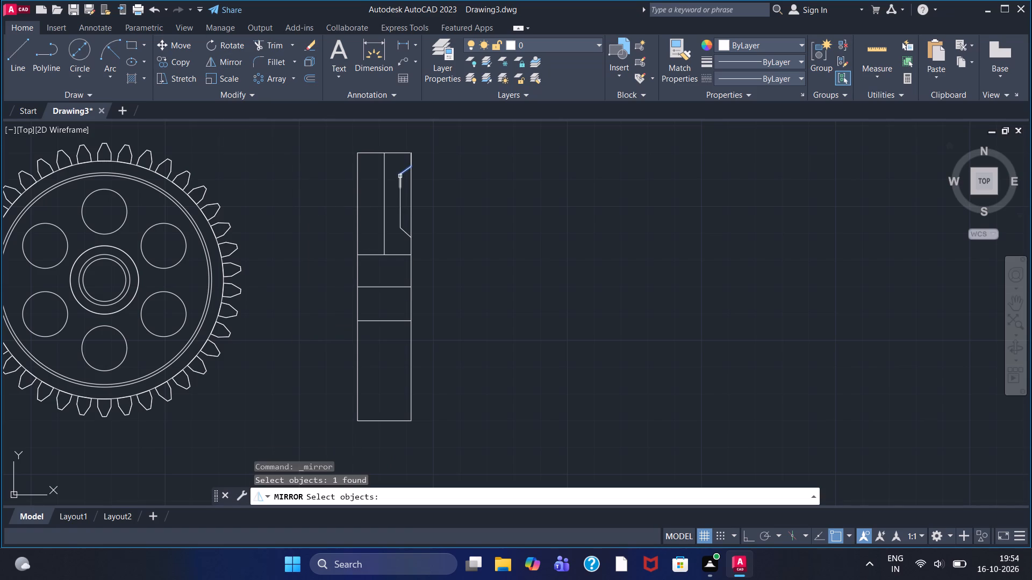
click(400, 182)
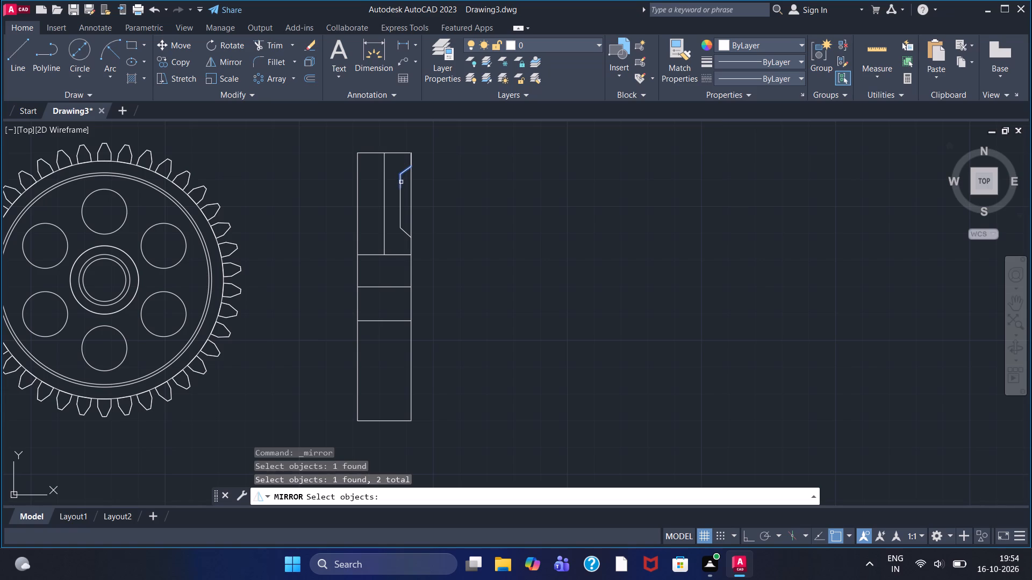
click(399, 205)
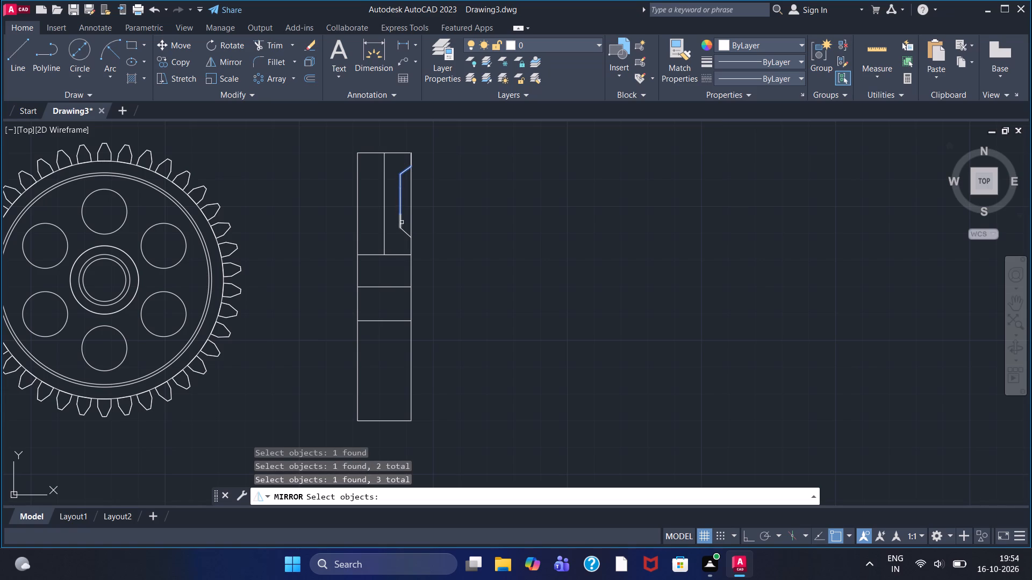
click(402, 222)
click(405, 230)
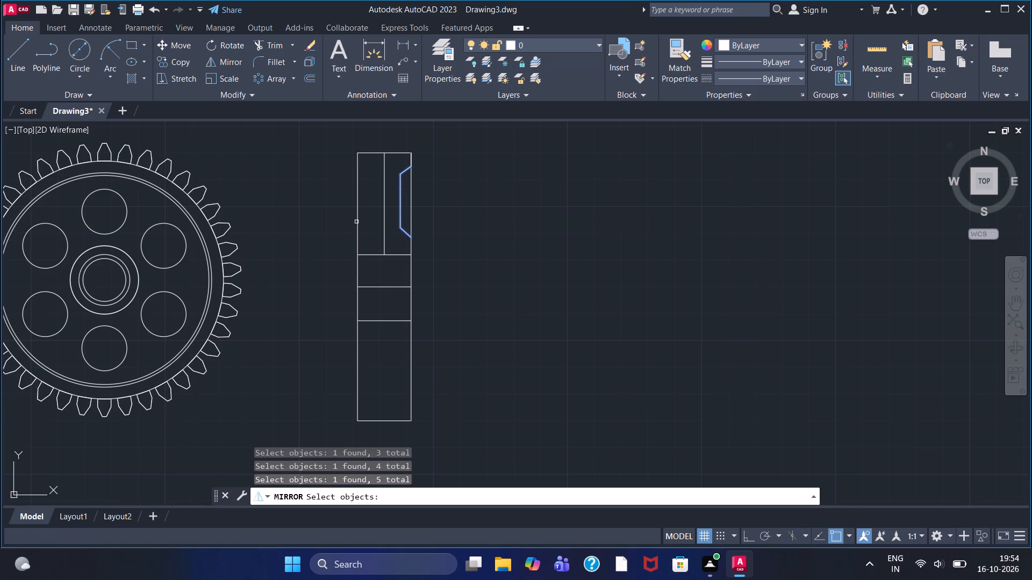
key(Return)
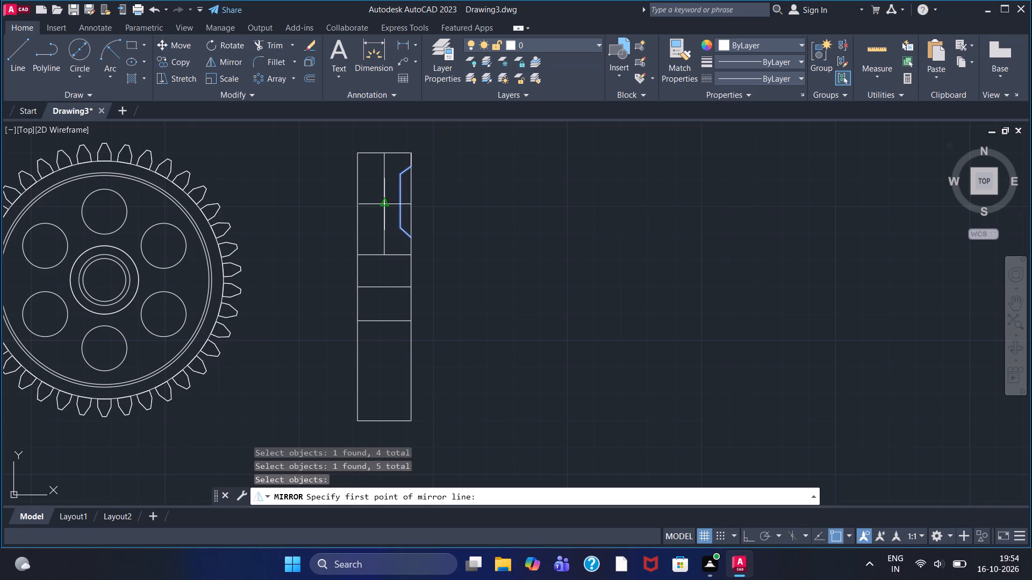
click(384, 204)
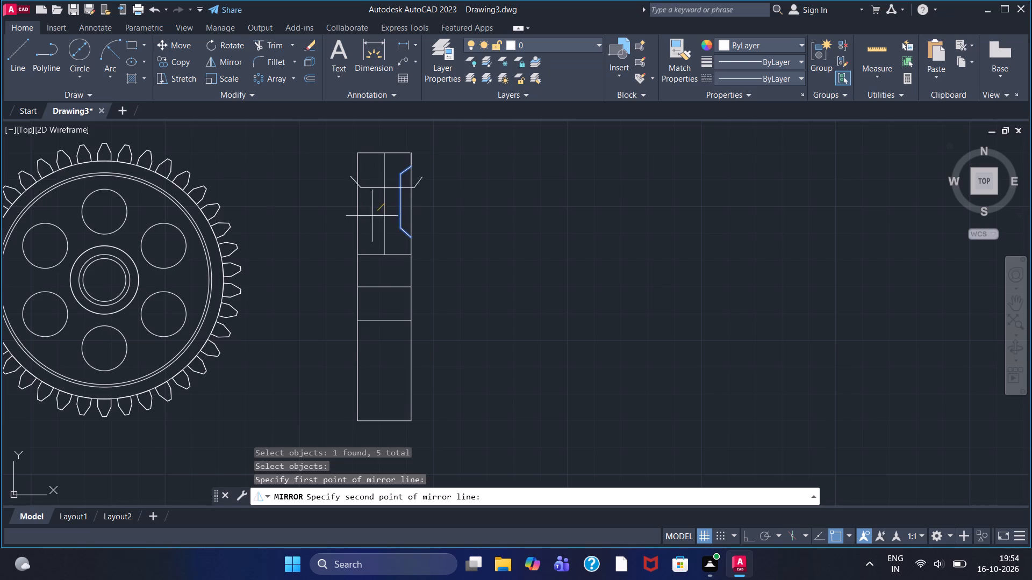
click(384, 255)
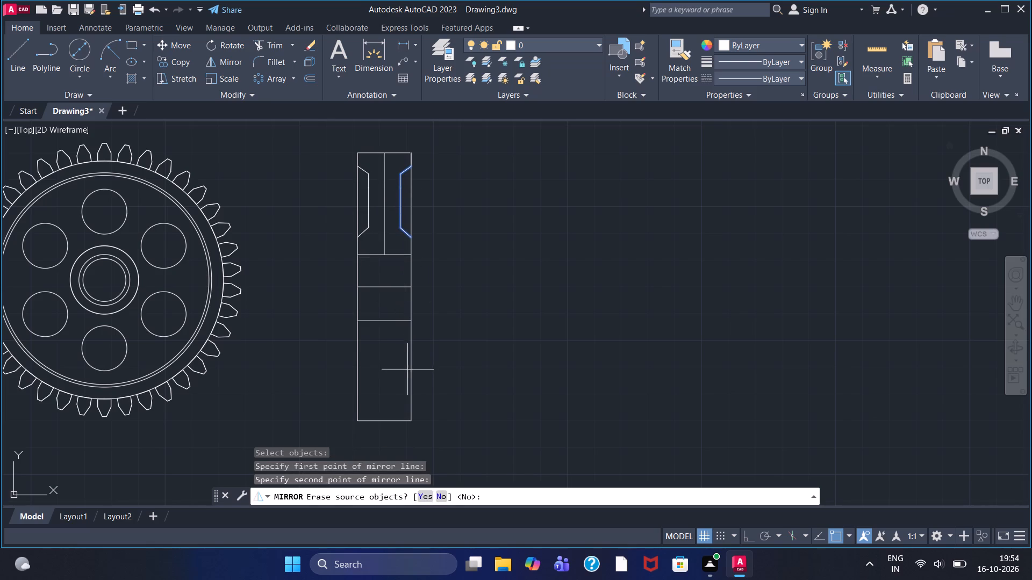
click(440, 498)
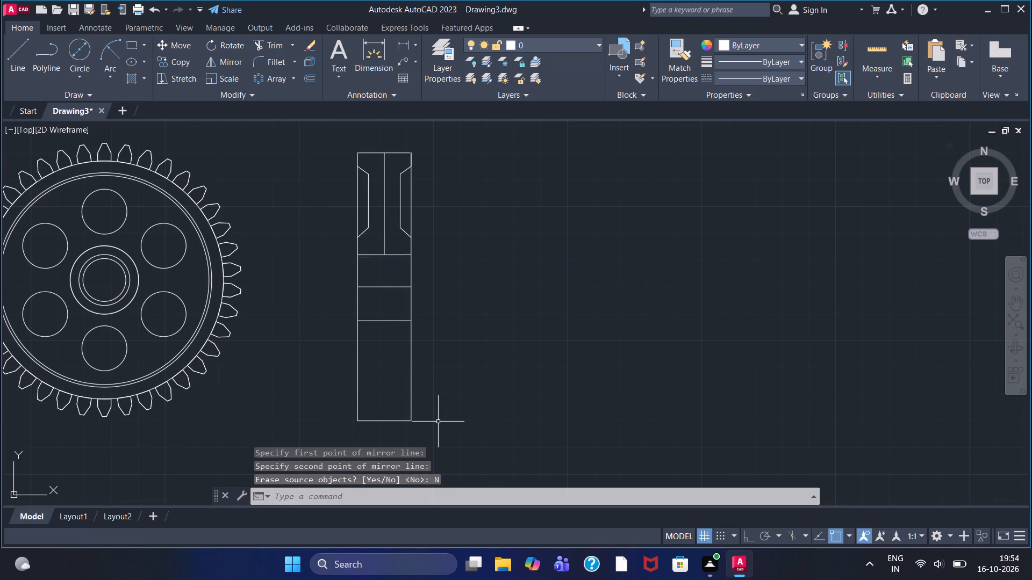
Draw a line chain across the web between the two recesses: upper horizontal, down the right recess's 10-long segment, and lower horizontal back.
click(17, 55)
click(372, 193)
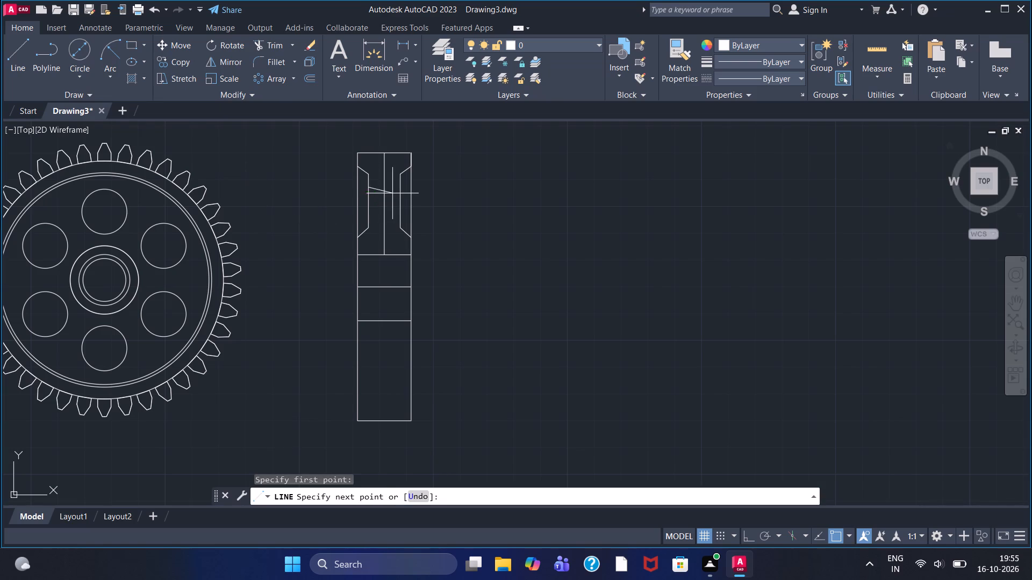
click(400, 190)
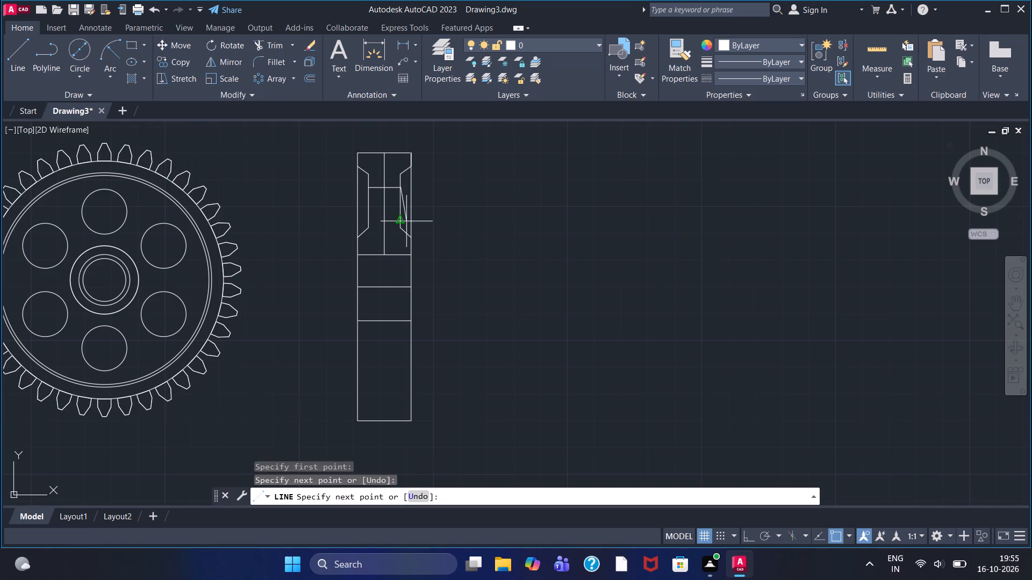
click(401, 215)
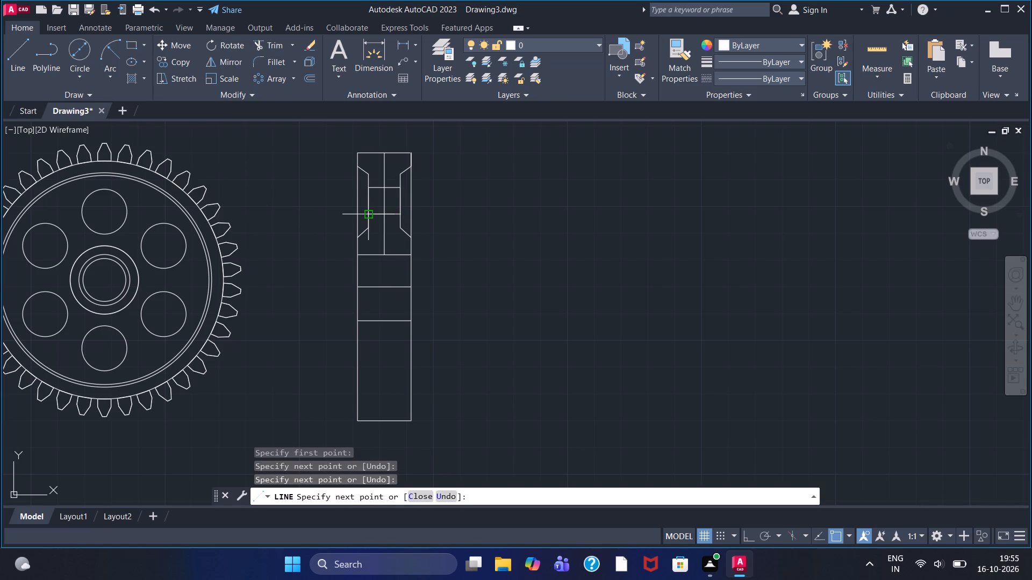
click(367, 214)
right_click(265, 216)
click(288, 223)
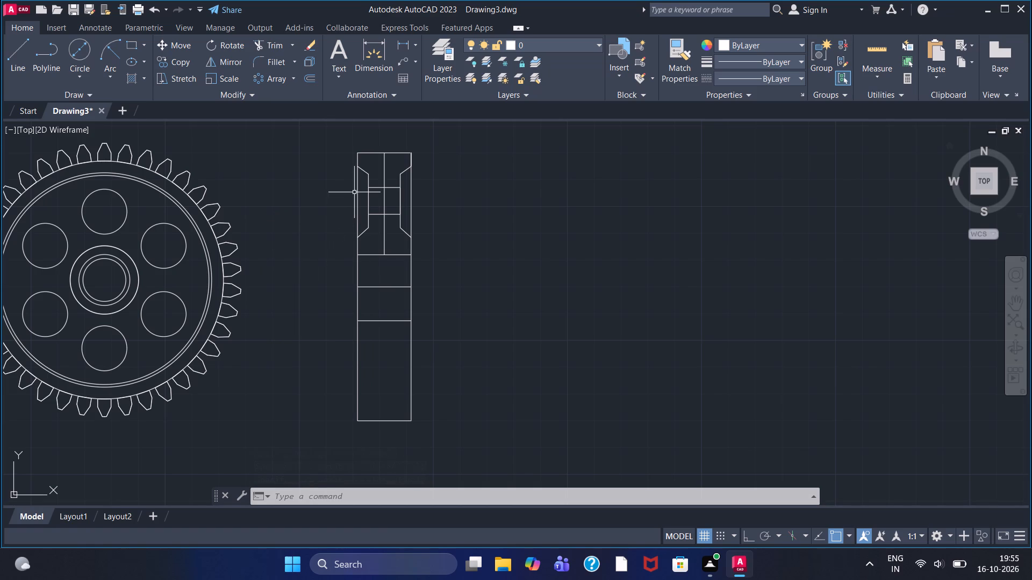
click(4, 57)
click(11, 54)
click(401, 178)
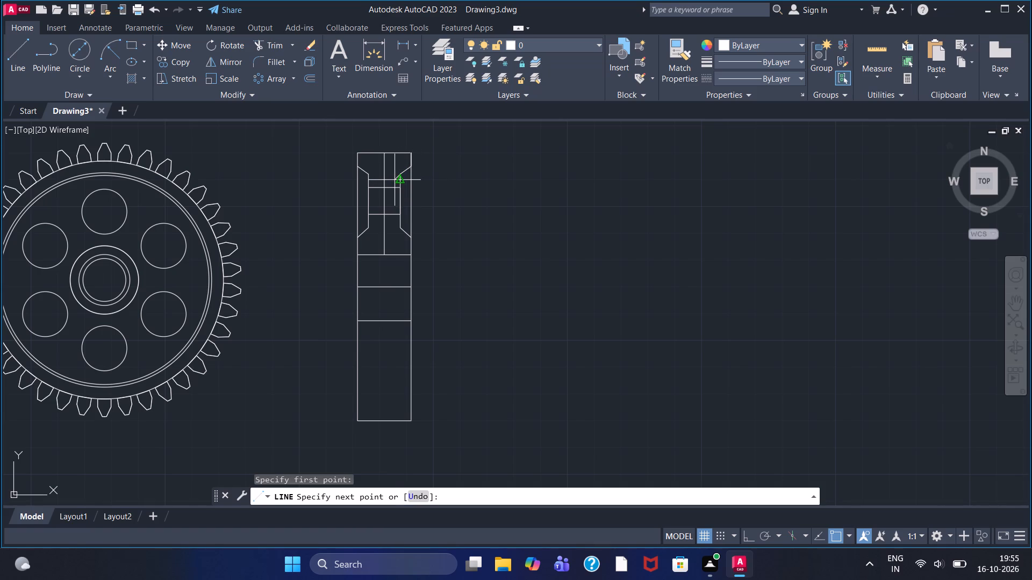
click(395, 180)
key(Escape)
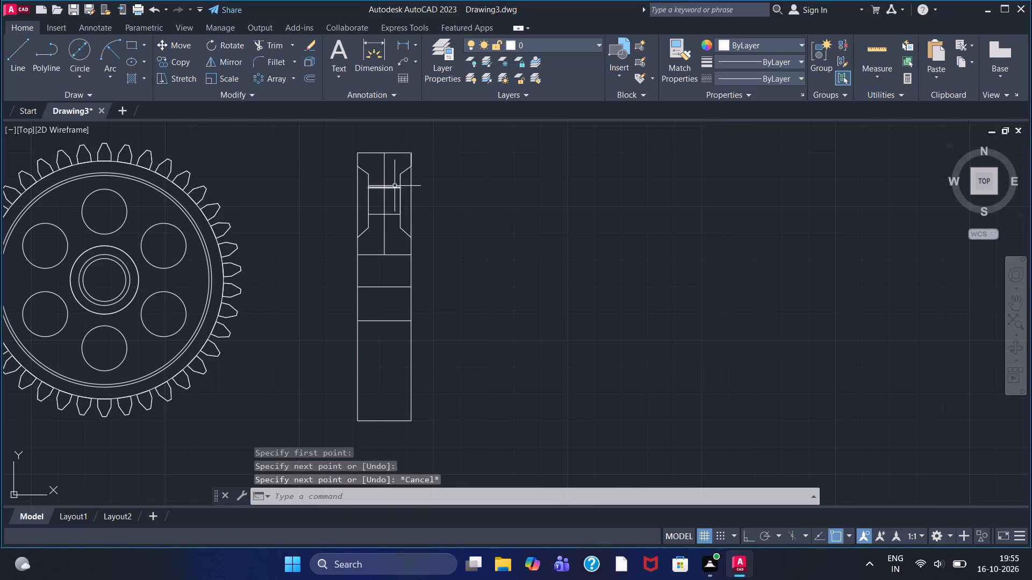
From the right recess's upper inner corner, draw a short inward slope, a vertical about 16 long with Ortho, and a slope to its lower corner.
scroll(395, 177, up, 2)
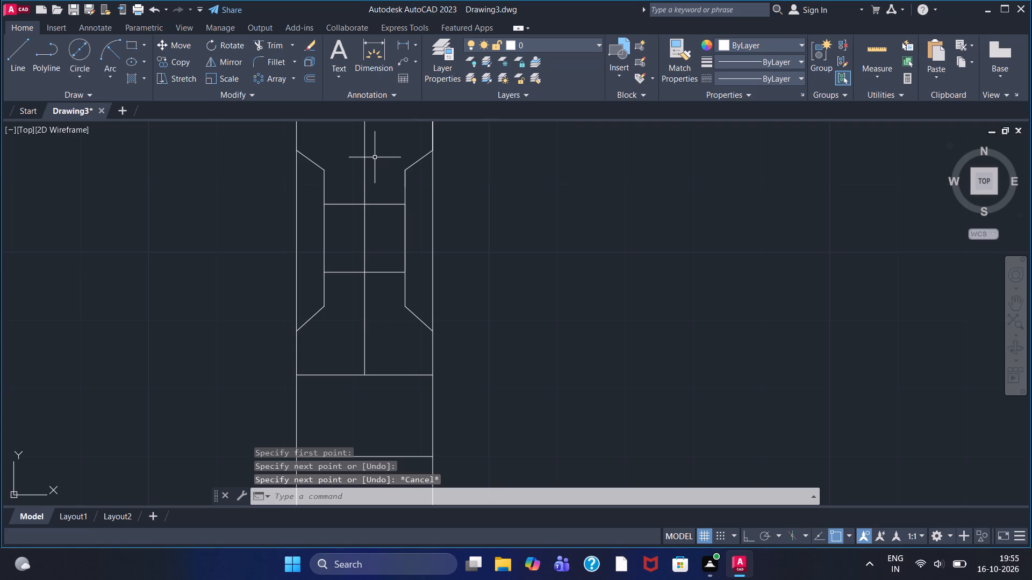
middle_drag(385, 192, 356, 247)
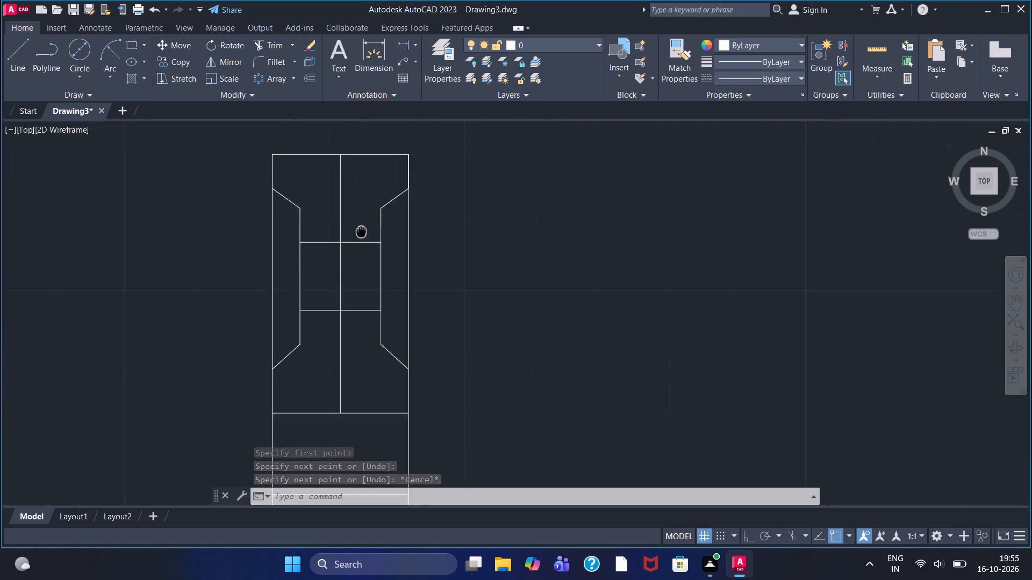
middle_drag(356, 247, 355, 251)
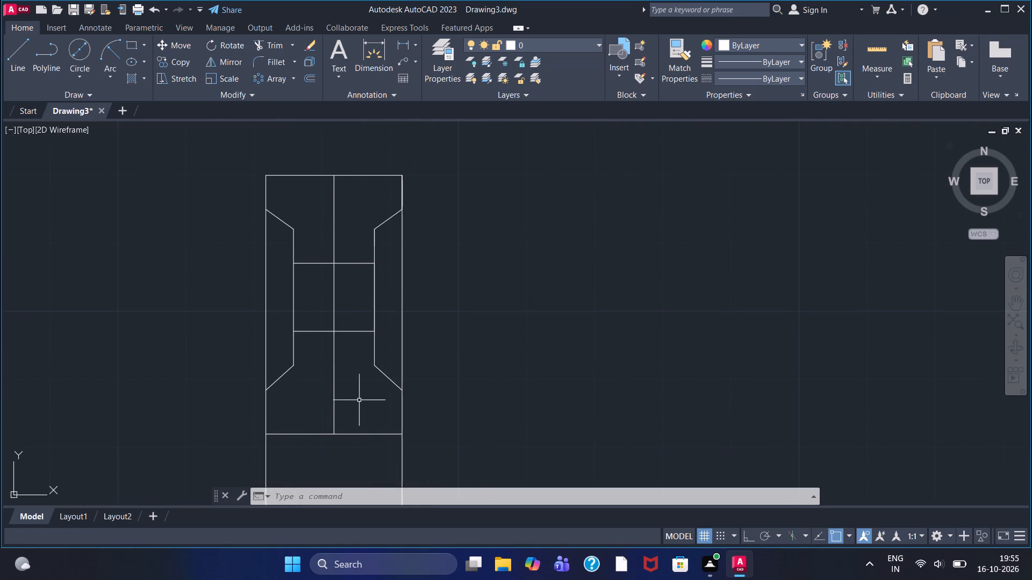
click(8, 59)
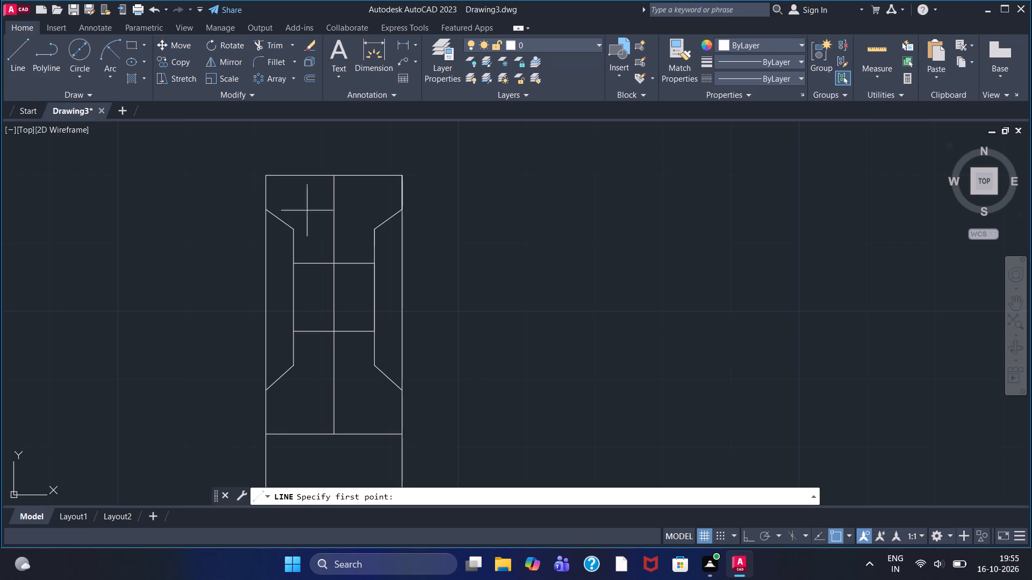
click(371, 228)
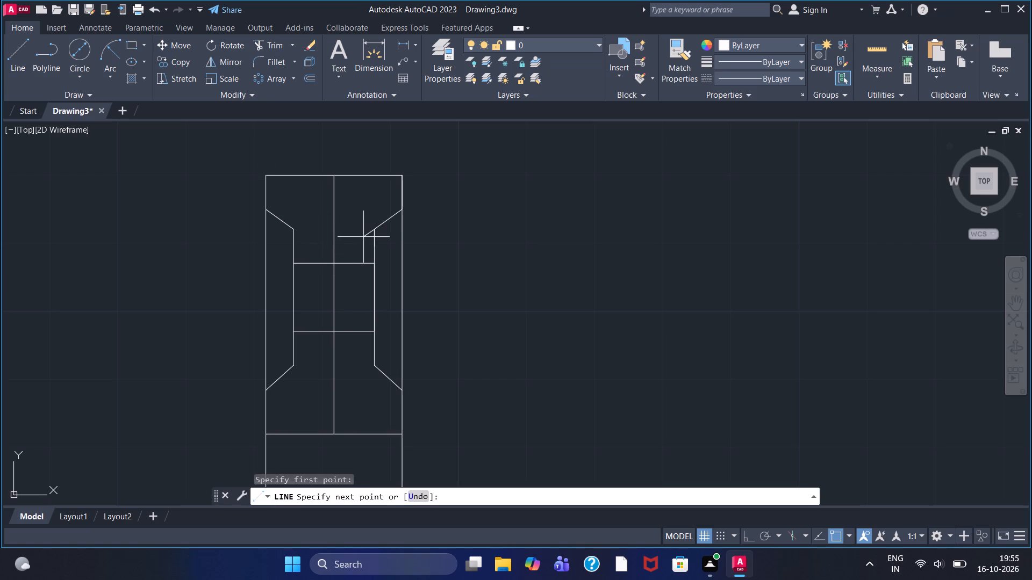
click(363, 237)
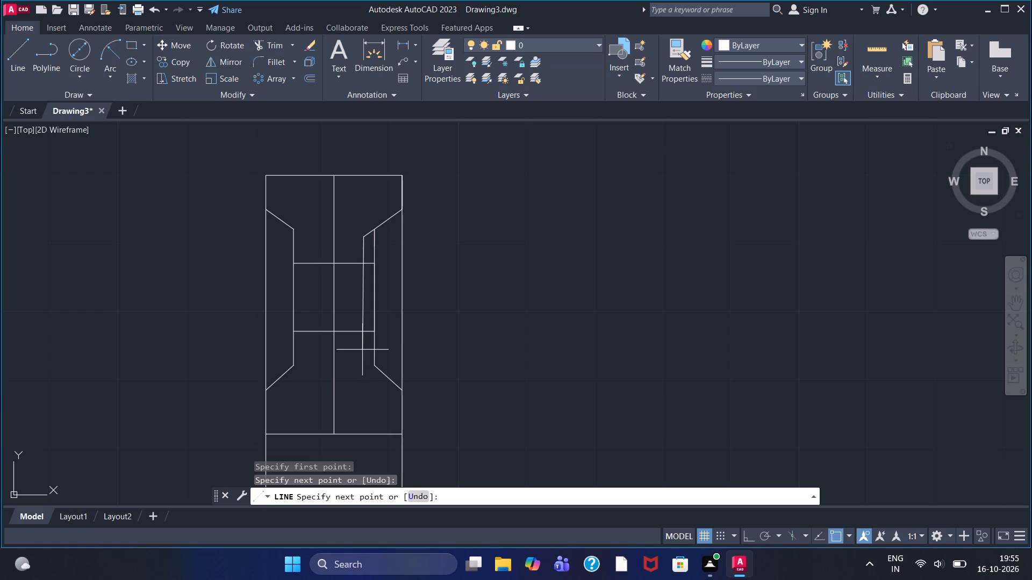
key(F8)
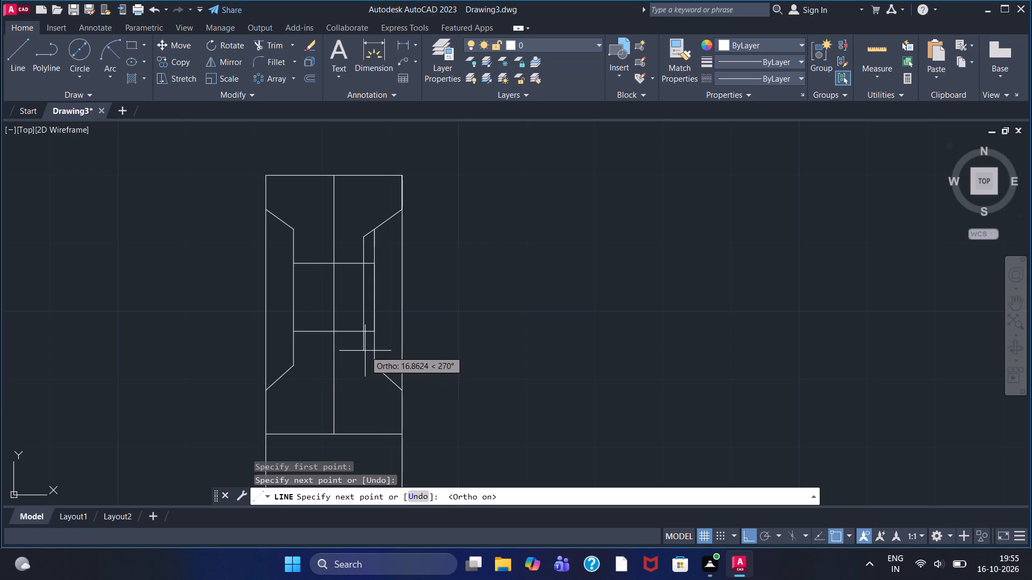
click(365, 347)
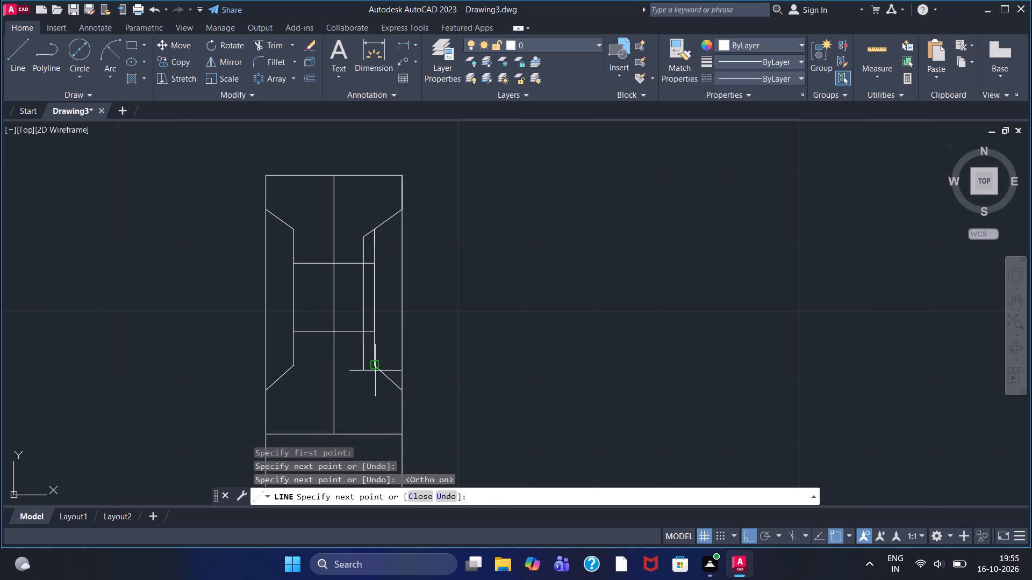
key(F8)
click(378, 369)
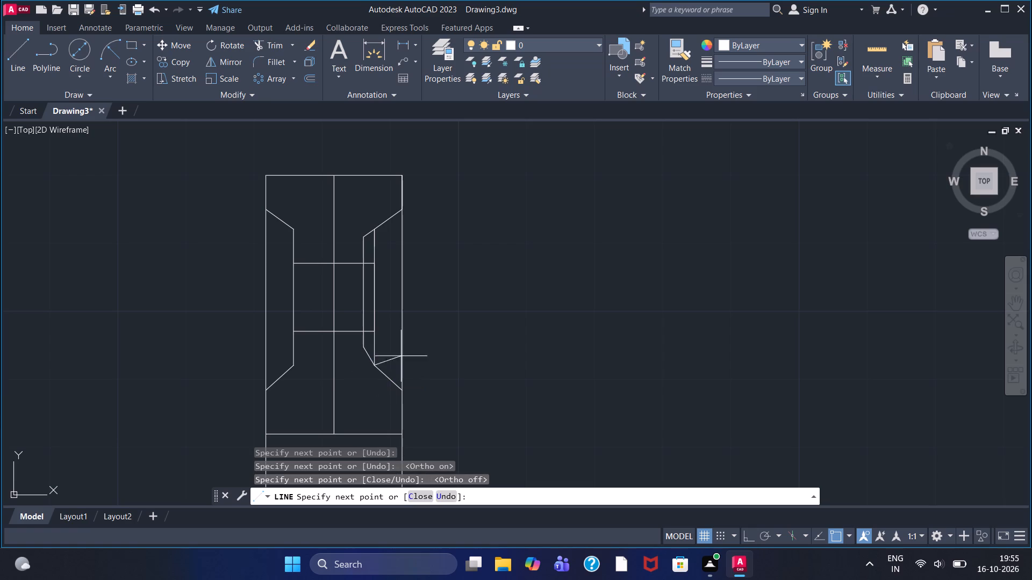
right_click(449, 302)
click(454, 309)
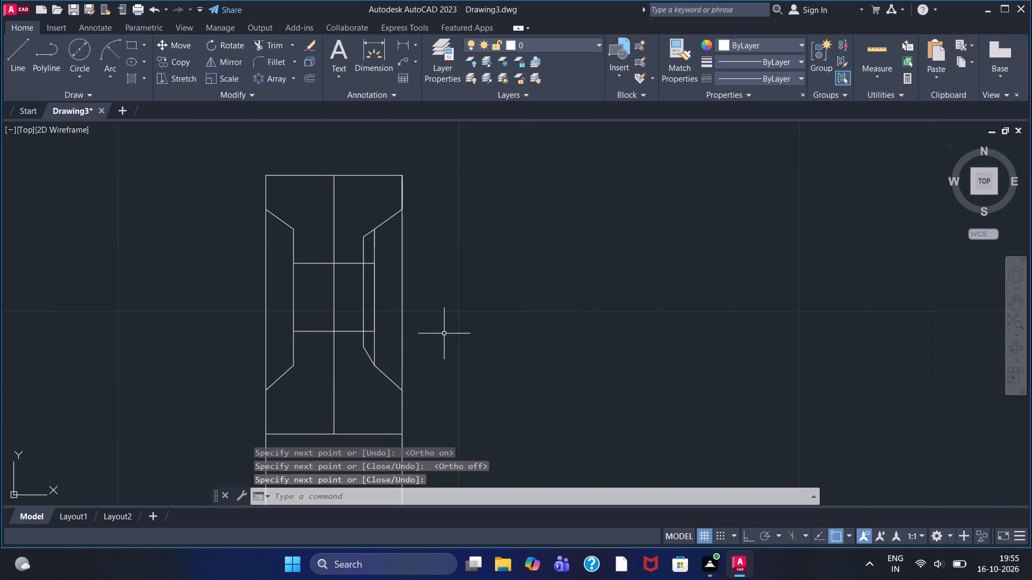
From the left recess's upper inner corner, draw a short inward slope, a vertical about 16 long with Ortho, and a slope to its lower corner.
middle_drag(478, 385, 488, 324)
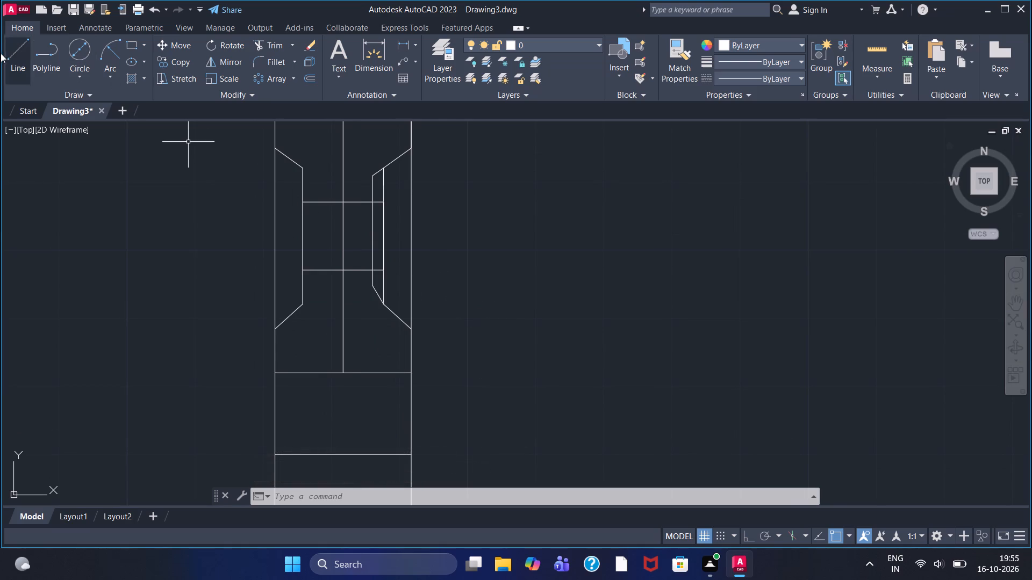
click(0, 55)
click(13, 60)
click(15, 73)
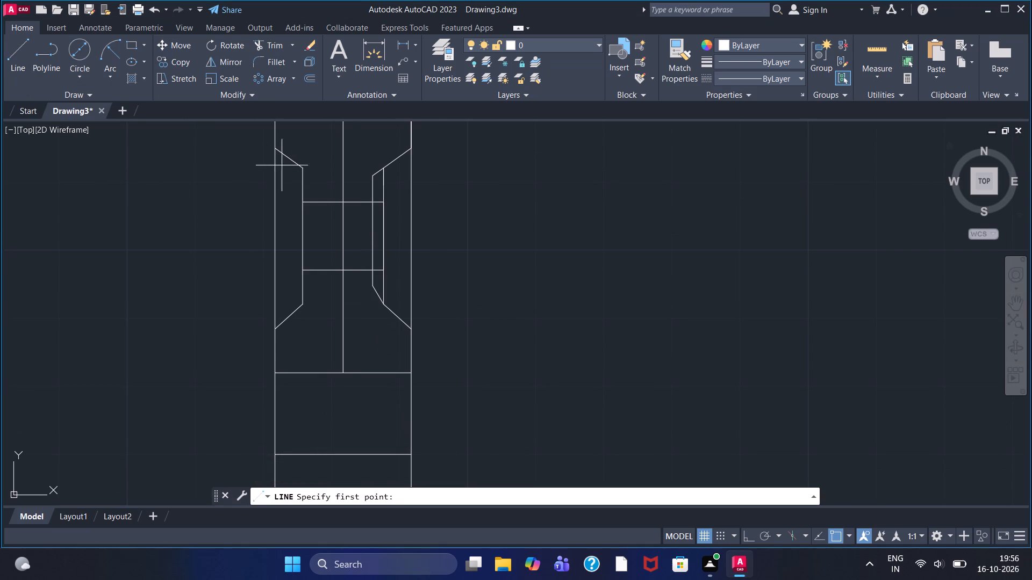
click(303, 165)
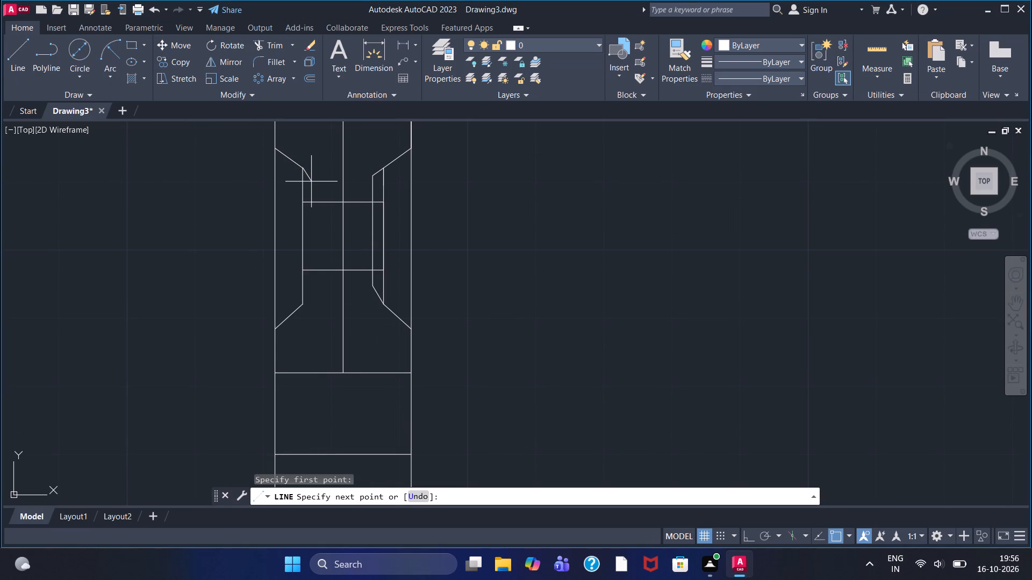
click(311, 182)
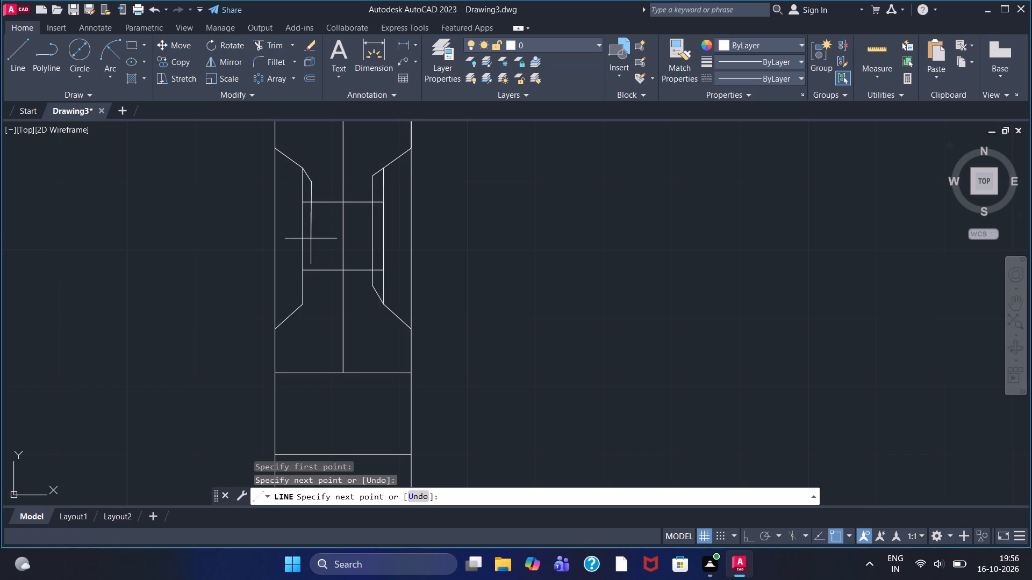
key(F8)
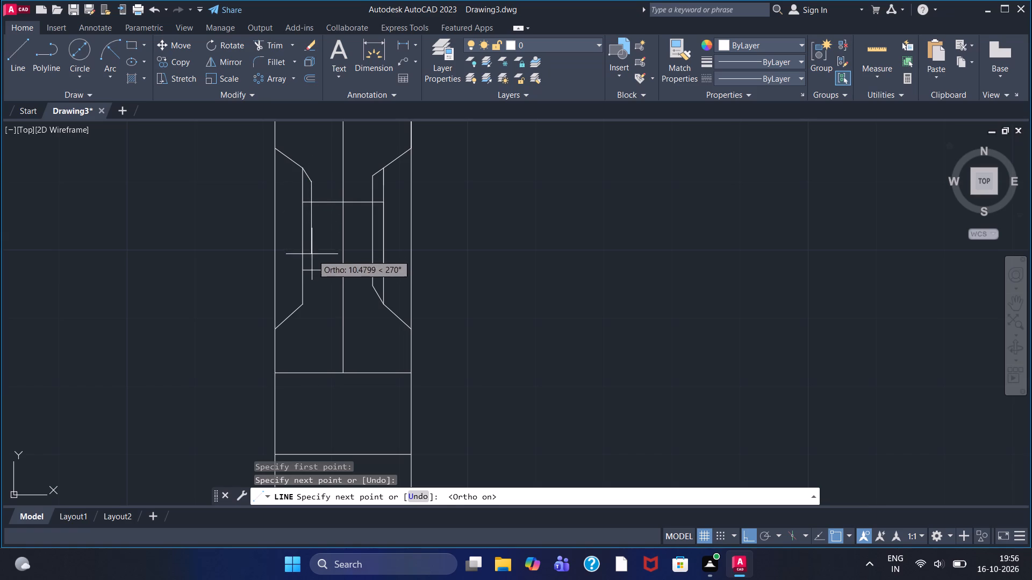
click(315, 290)
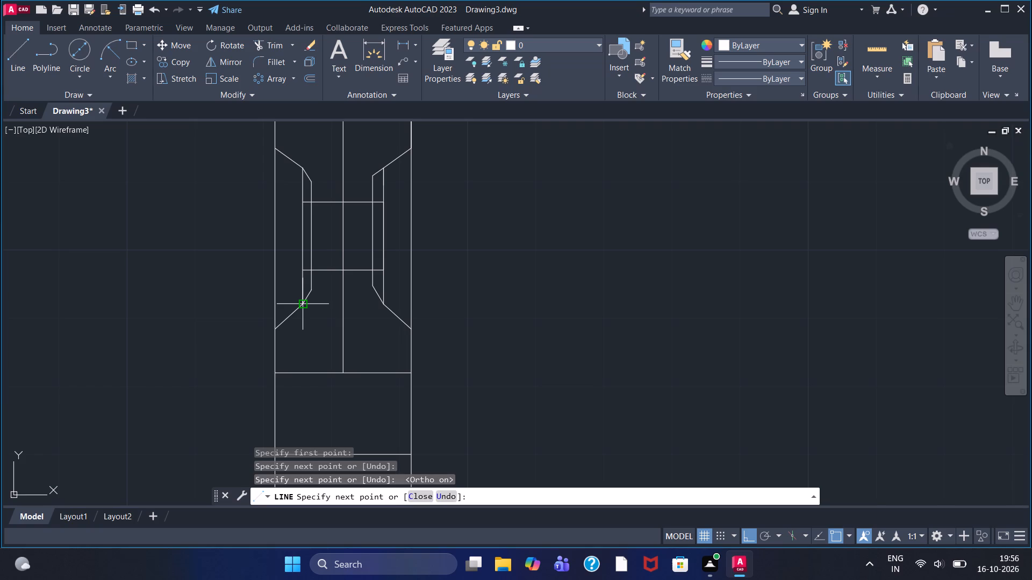
key(F8)
click(304, 301)
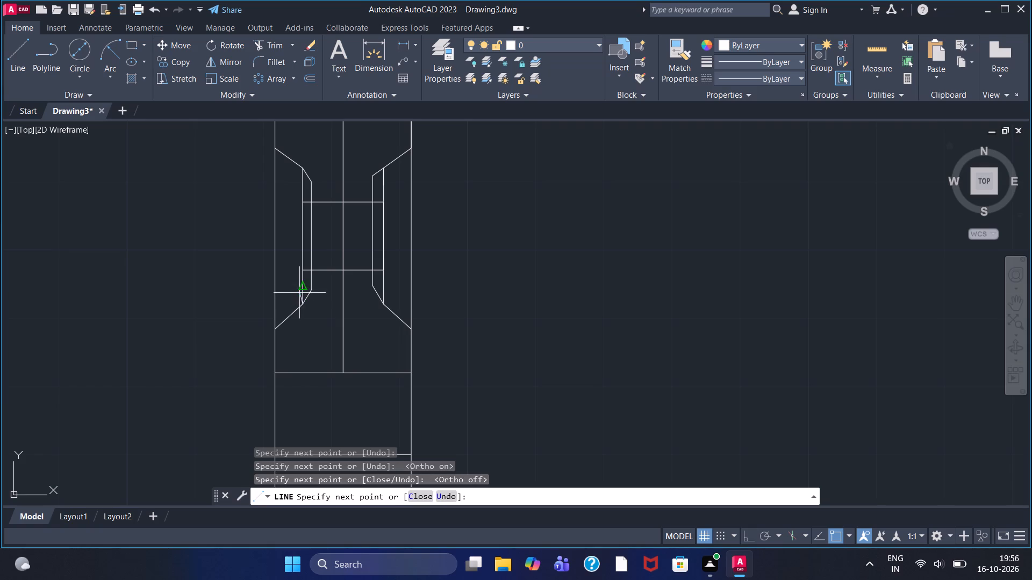
right_click(274, 264)
click(285, 267)
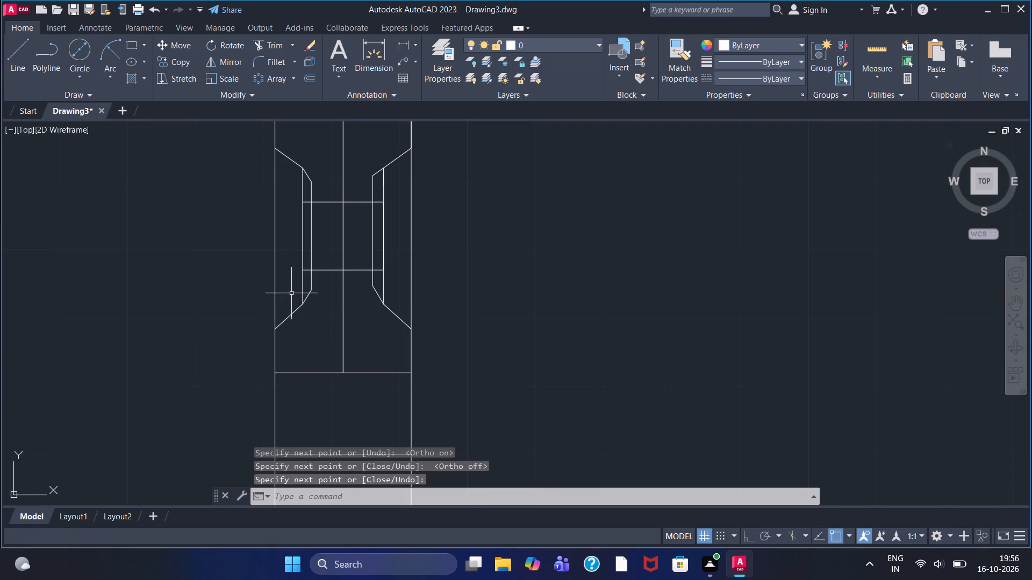
Mirror the upper recess and web lines about the side view's horizontal centre line, keeping the source objects.
scroll(306, 296, up, 1)
scroll(306, 296, down, 2)
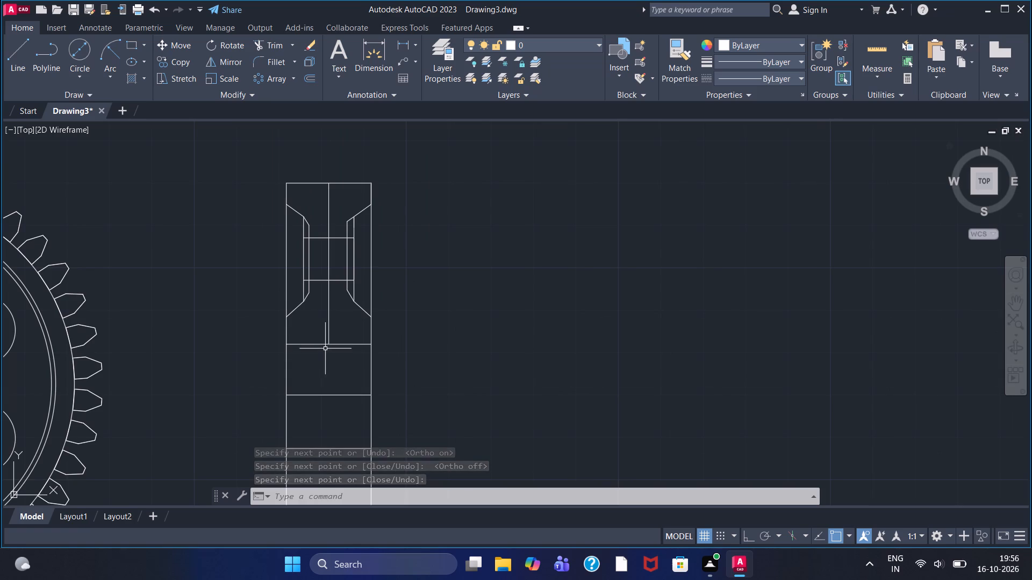
middle_drag(325, 349, 318, 272)
scroll(318, 272, down, 1)
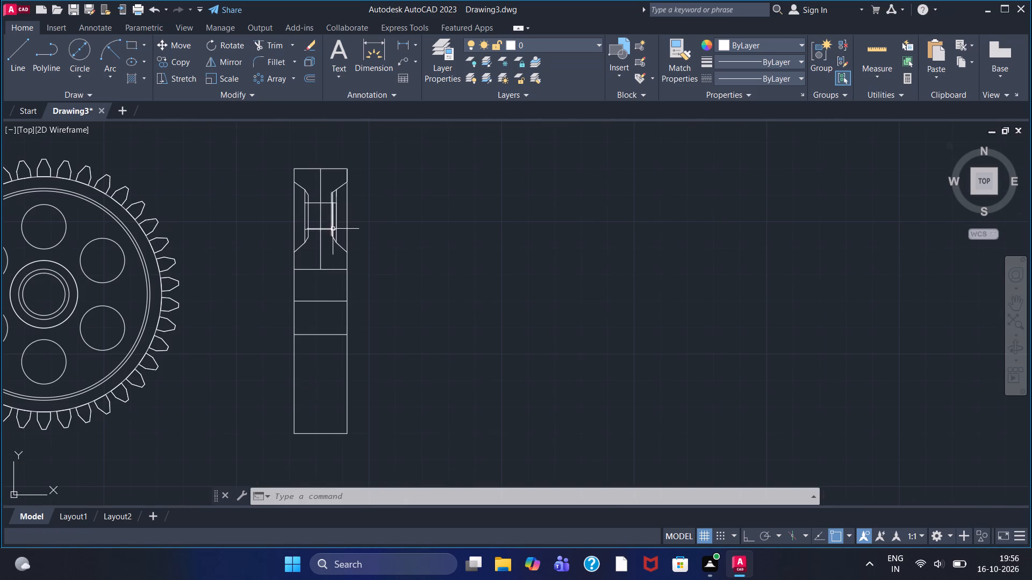
click(278, 170)
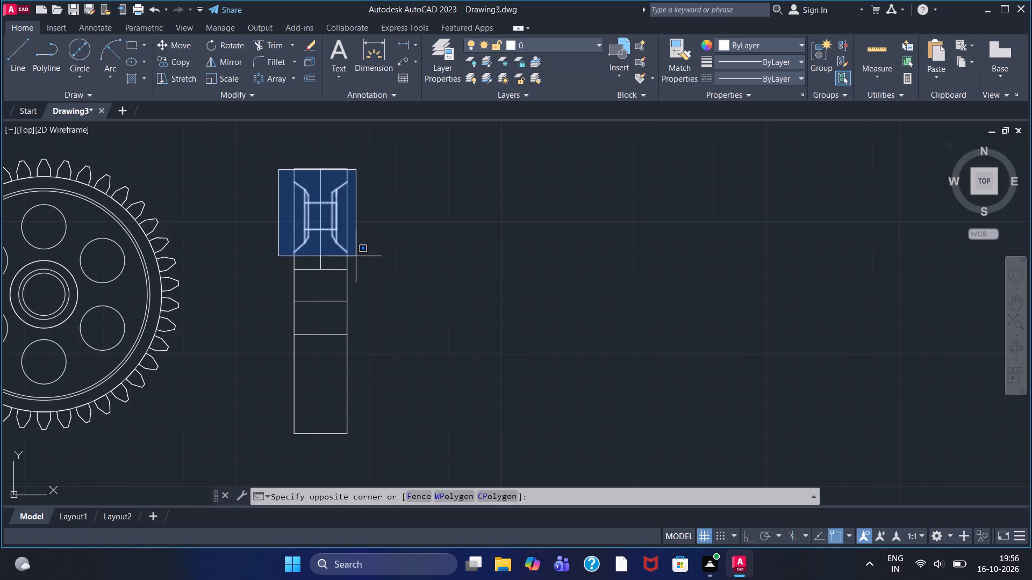
click(356, 256)
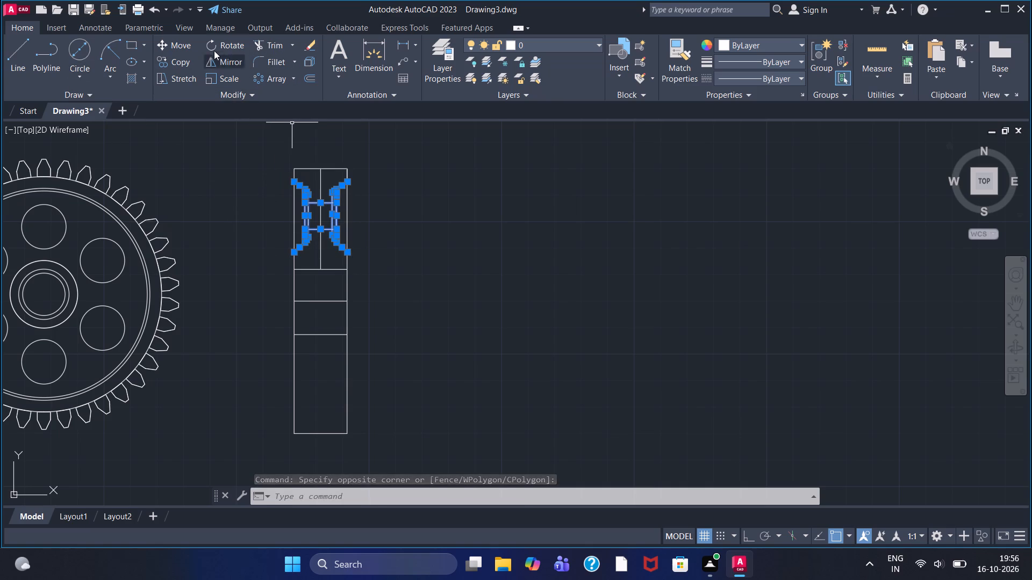
click(221, 63)
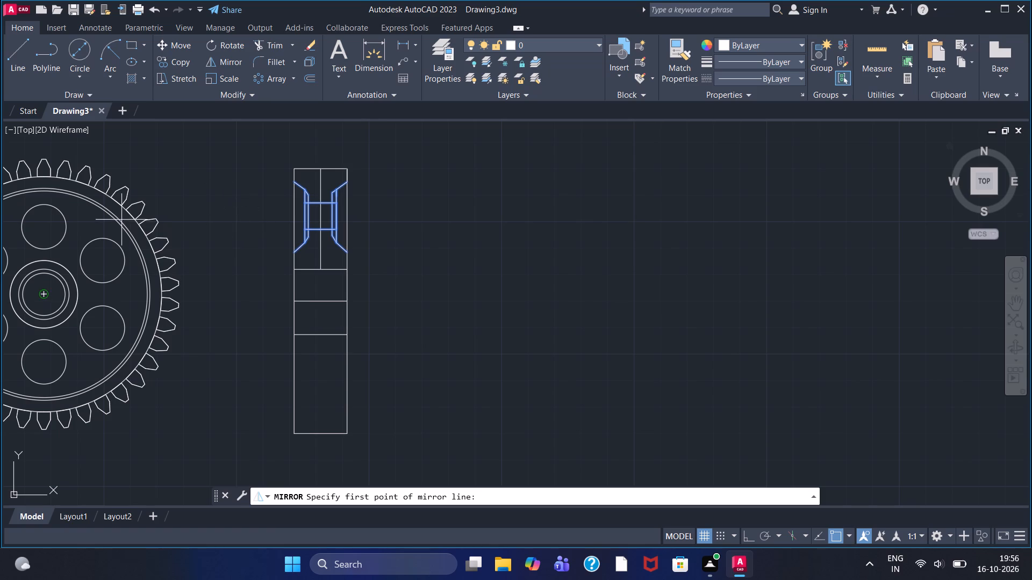
click(324, 302)
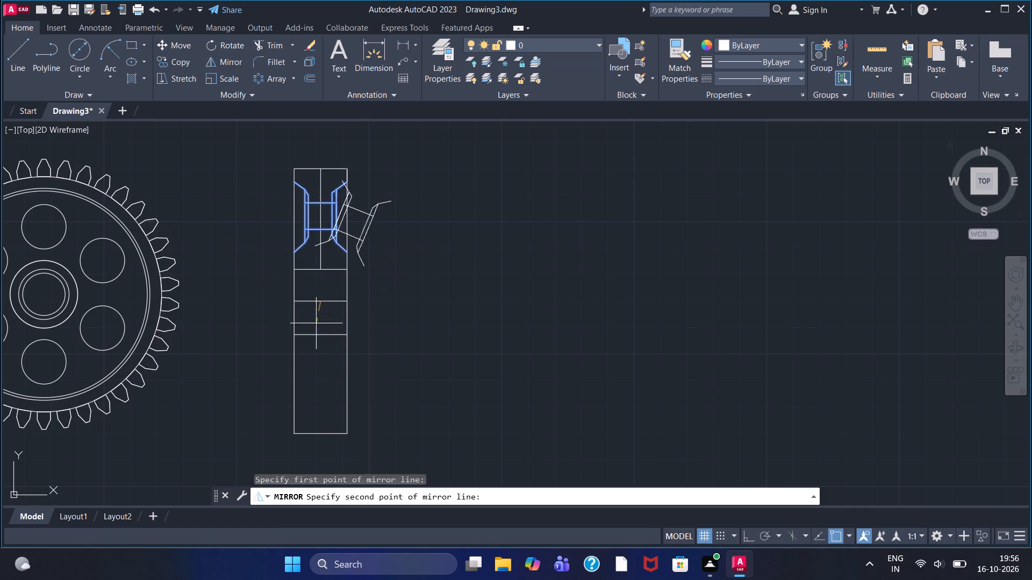
click(347, 303)
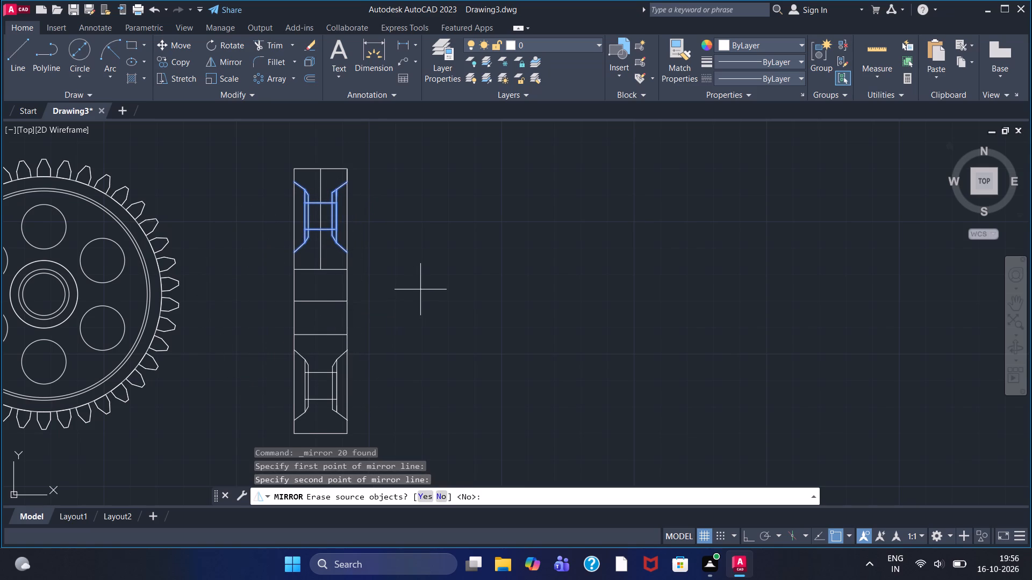
right_click(421, 283)
click(438, 288)
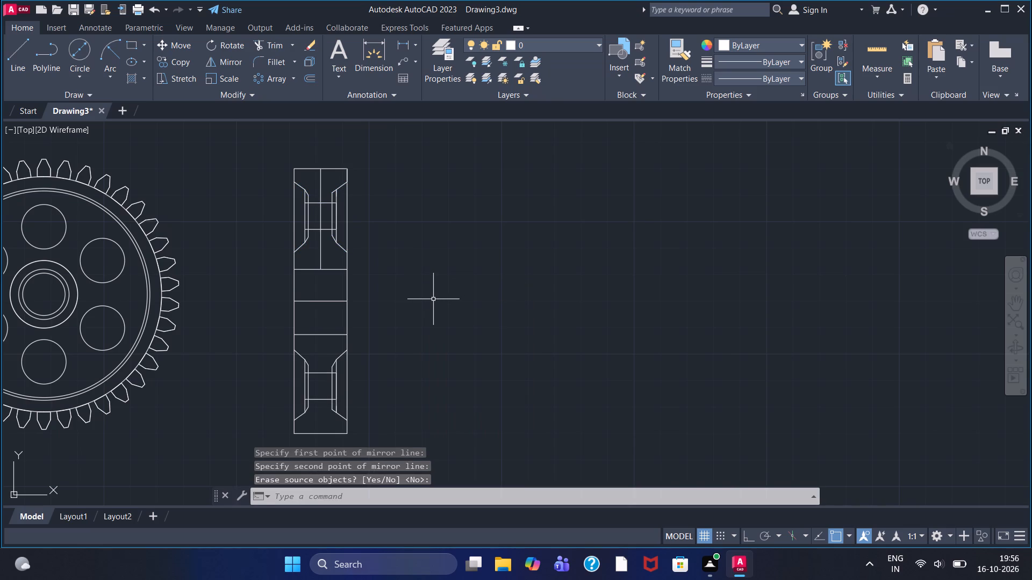
Hatch the side view's solid regions above and below both web openings with the ANSI31 pattern, leaving the central bore unhatched.
click(131, 81)
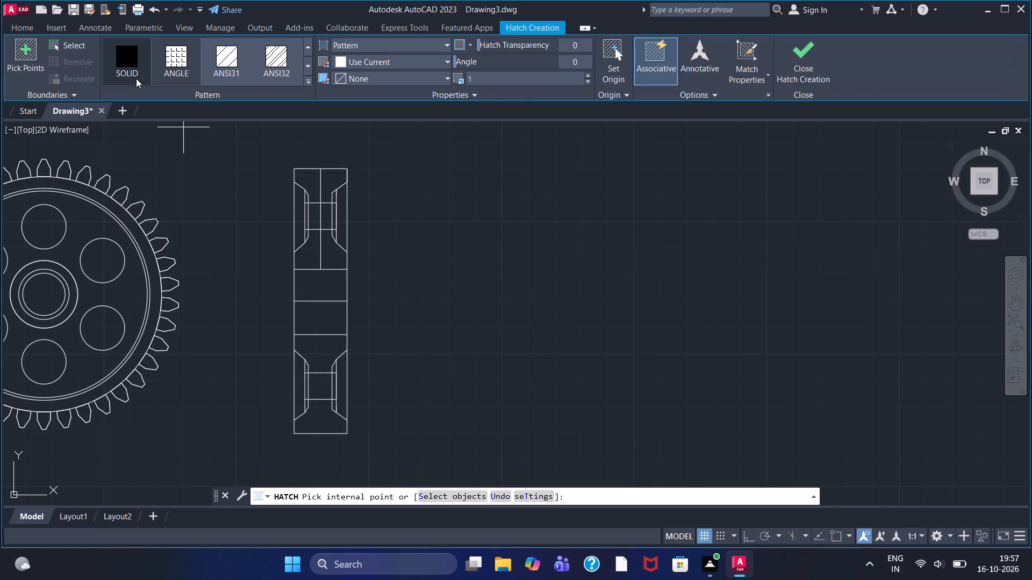
click(224, 67)
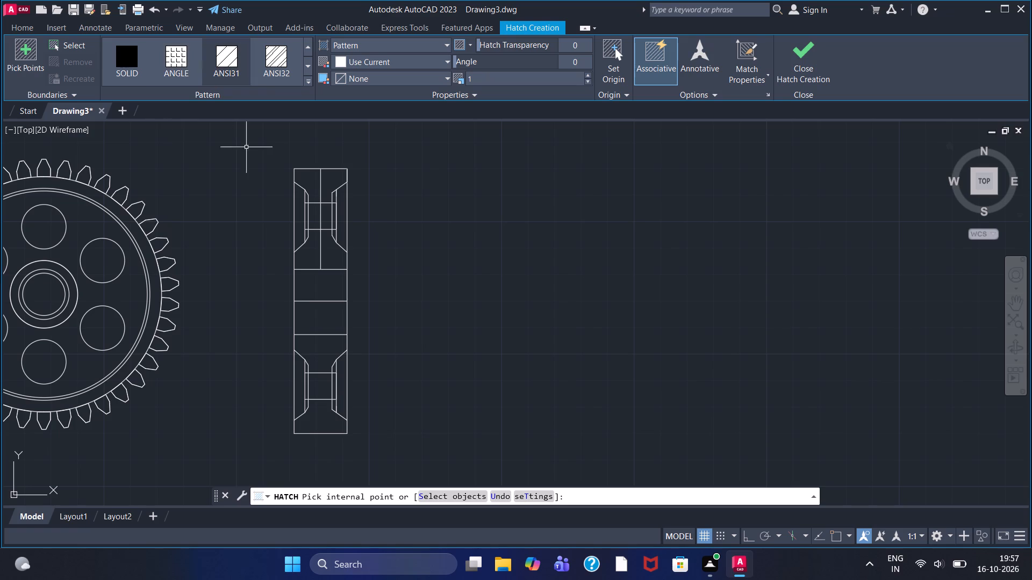
click(316, 176)
click(330, 179)
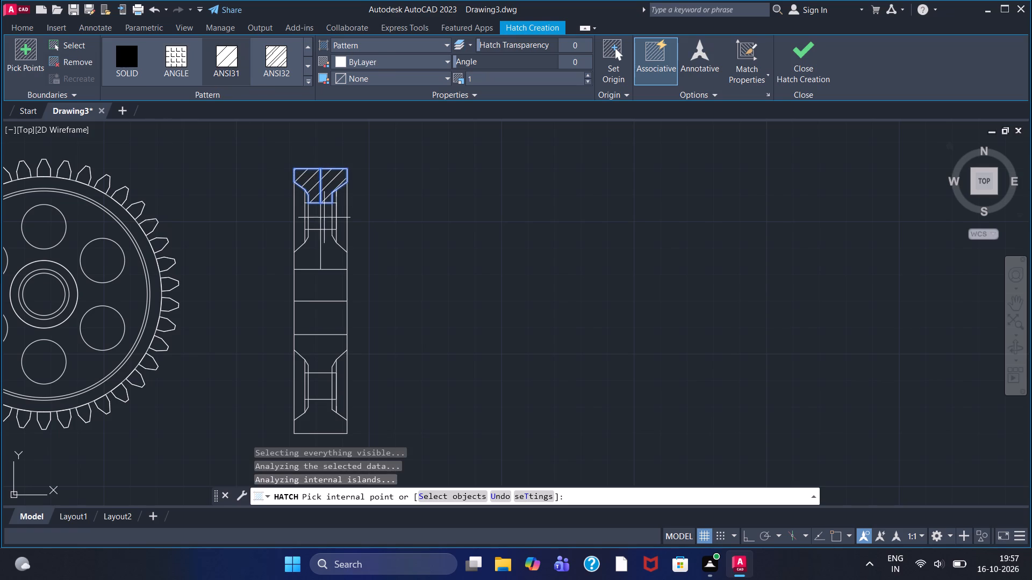
click(311, 252)
click(327, 256)
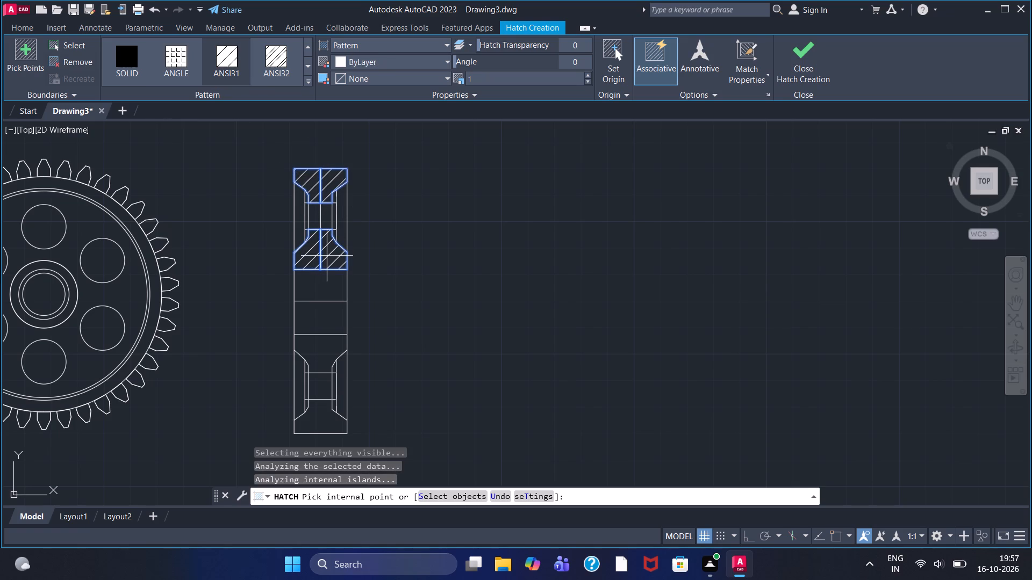
click(317, 358)
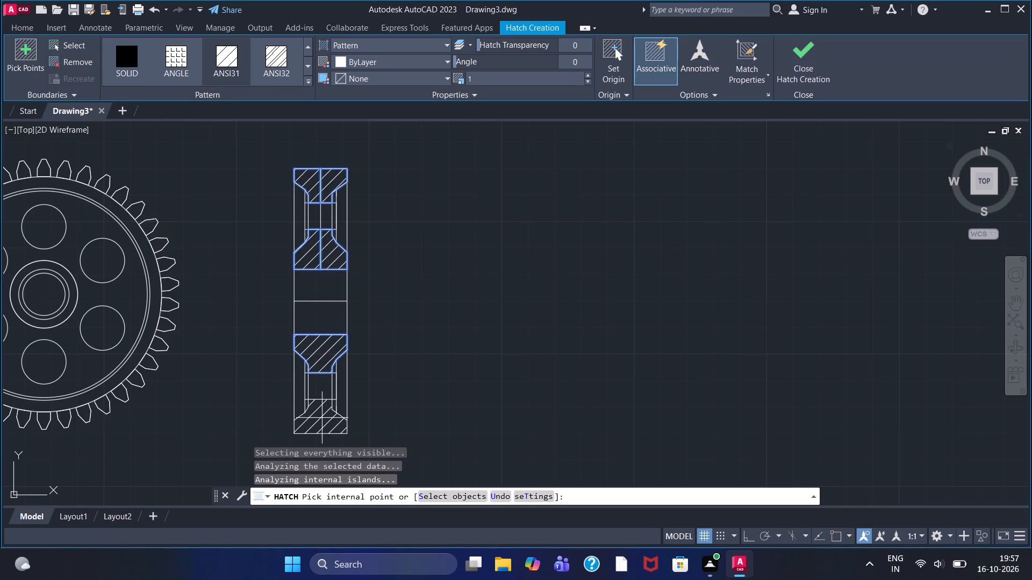
click(322, 418)
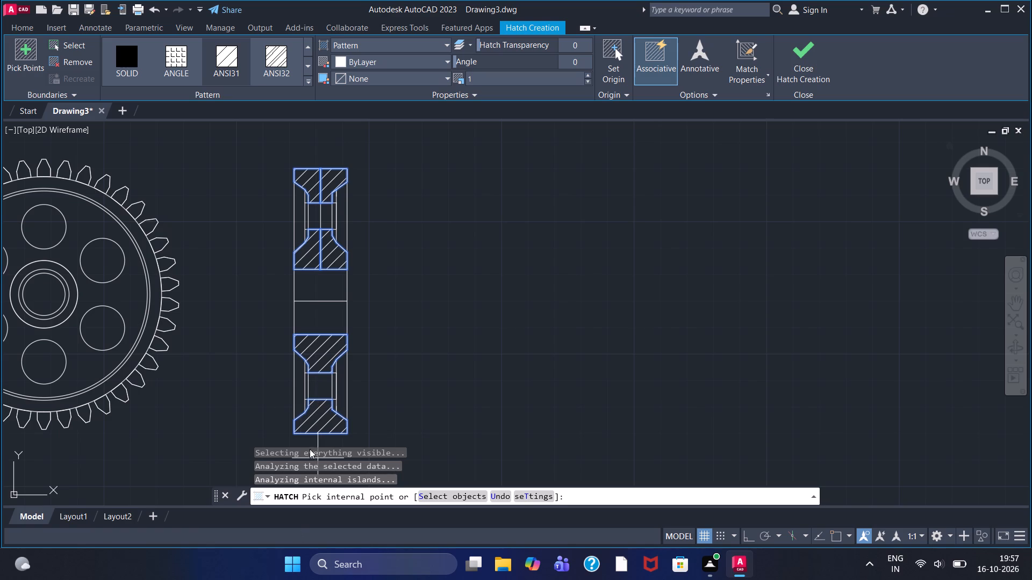
click(805, 71)
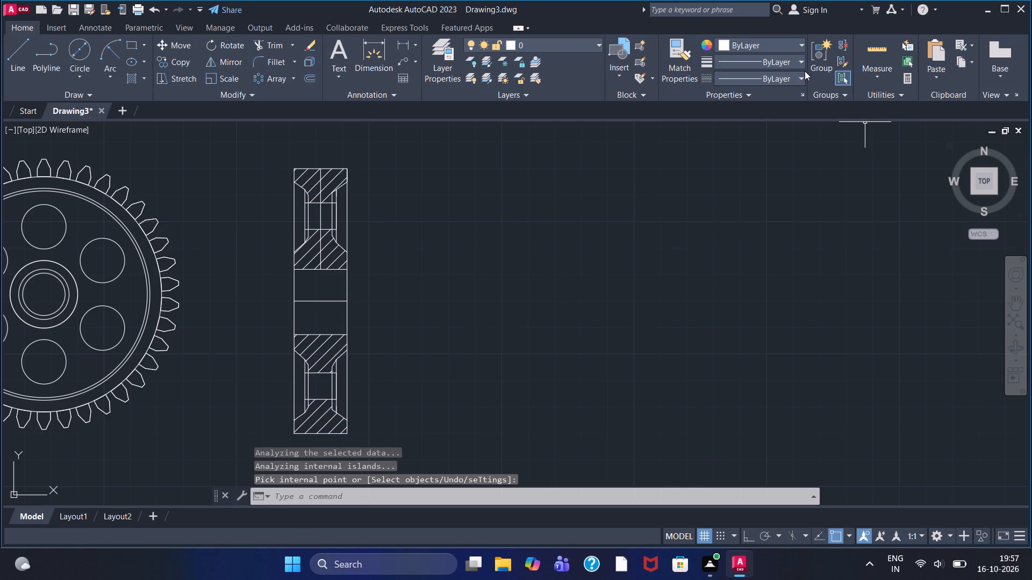
Delete the vertical centre line in the upper half of the side view.
scroll(423, 248, up, 1)
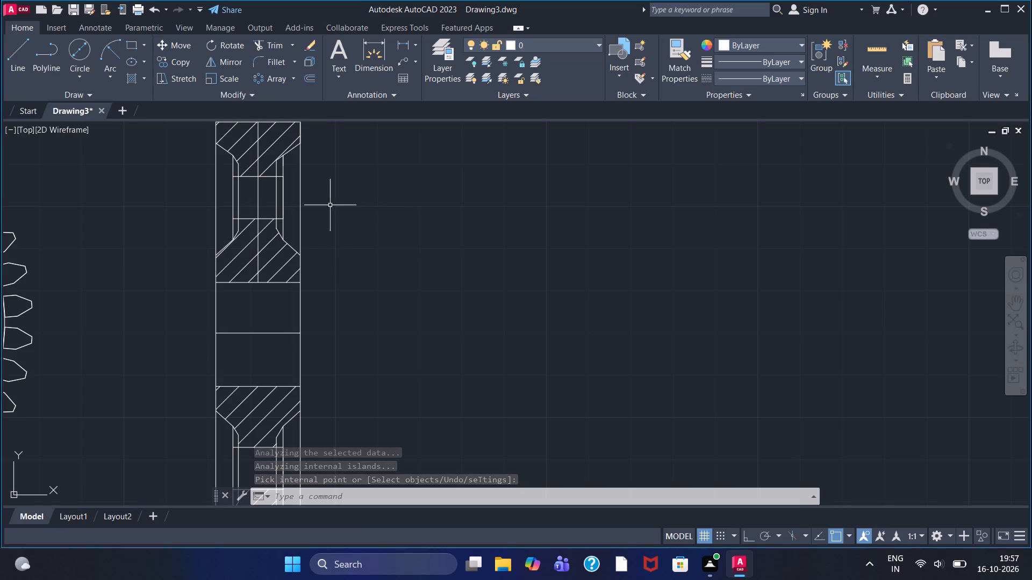
click(259, 193)
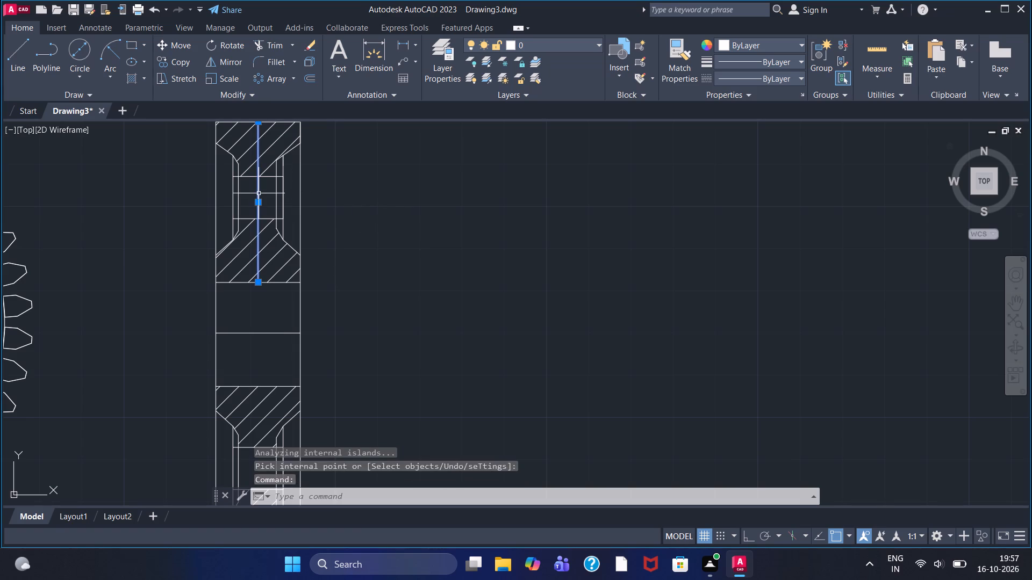
key(Delete)
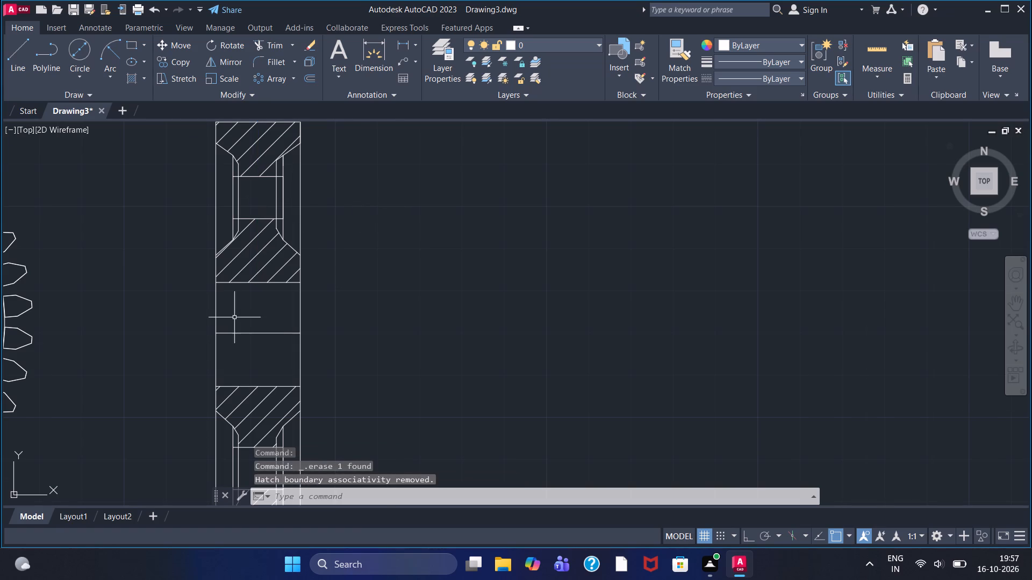
Examine the hatched side view alongside the gear's front view.
scroll(234, 316, up, 2)
scroll(231, 323, down, 3)
scroll(231, 323, up, 1)
scroll(232, 323, down, 1)
middle_drag(252, 350, 259, 345)
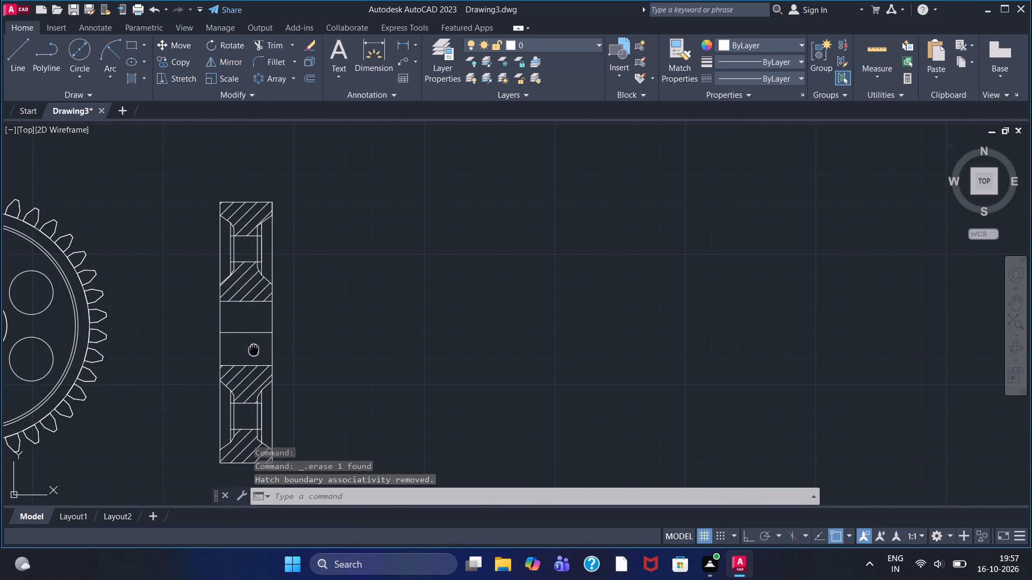
middle_drag(259, 345, 280, 326)
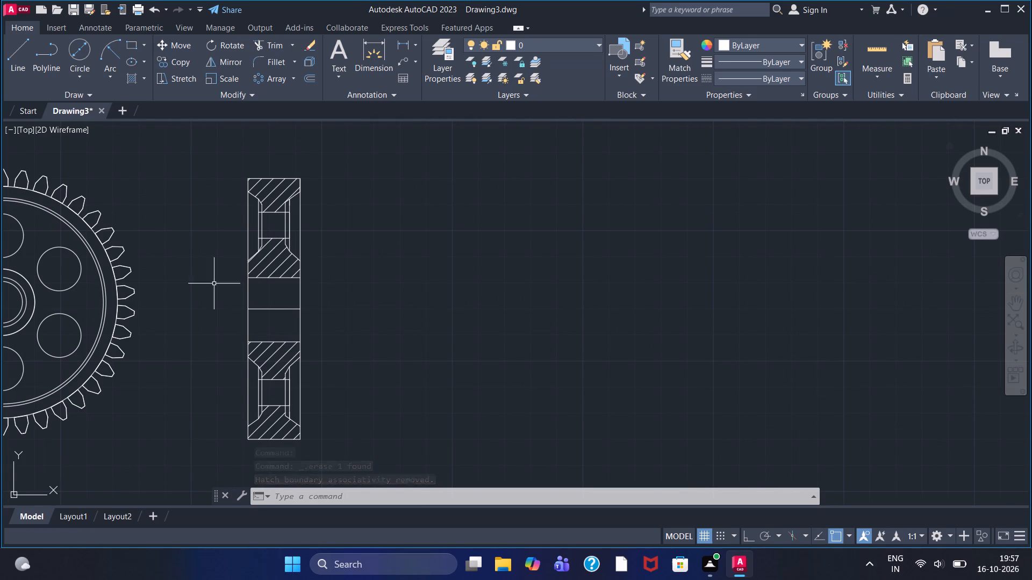
scroll(187, 257, down, 1)
scroll(189, 264, up, 1)
scroll(189, 264, down, 1)
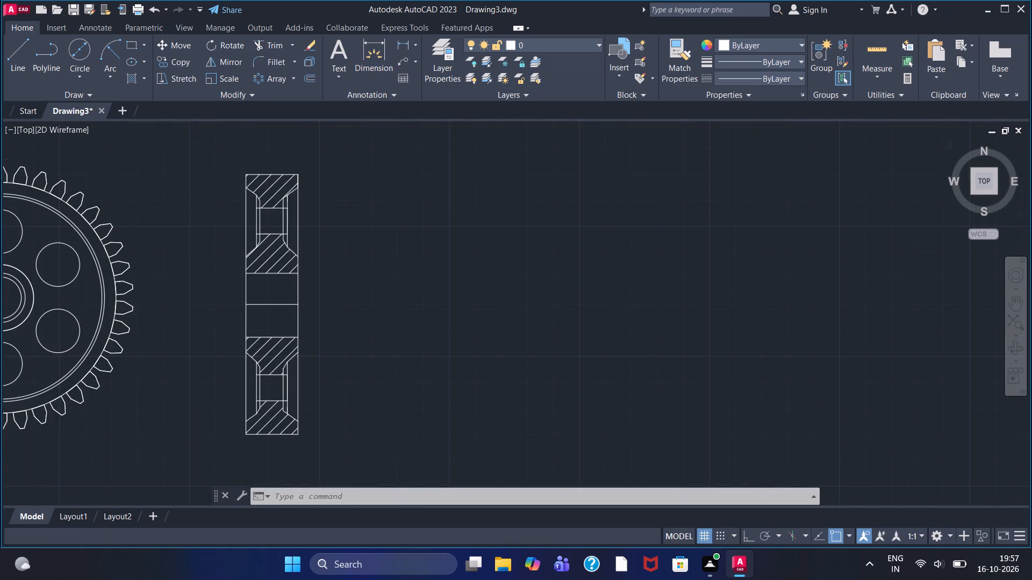
middle_drag(182, 270, 196, 253)
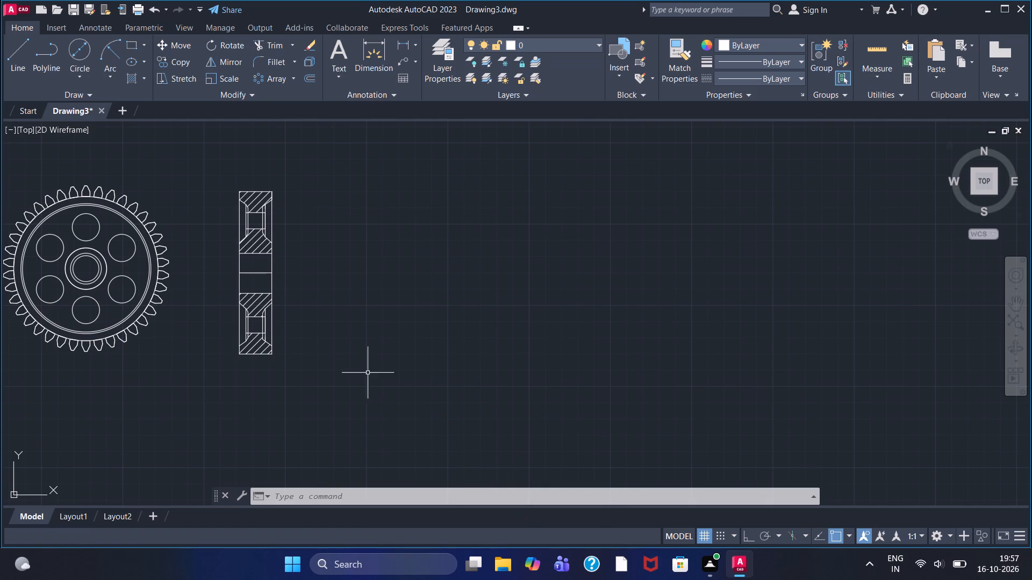
scroll(267, 280, up, 1)
scroll(267, 280, down, 1)
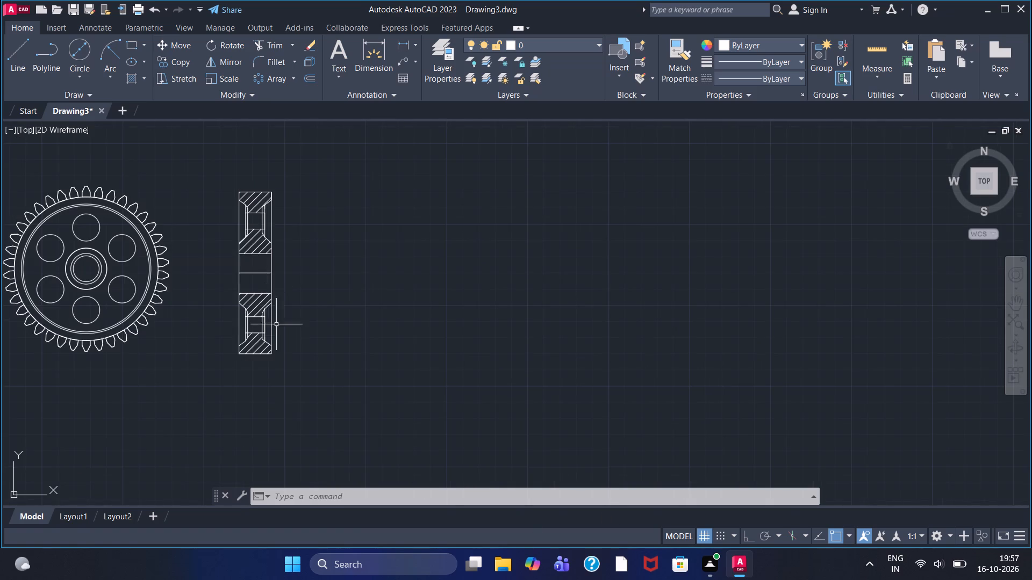
Below the gear views, draw an Ortho line chain: about 245 across to the right, 20 down, and about 260 back left.
scroll(214, 313, down, 1)
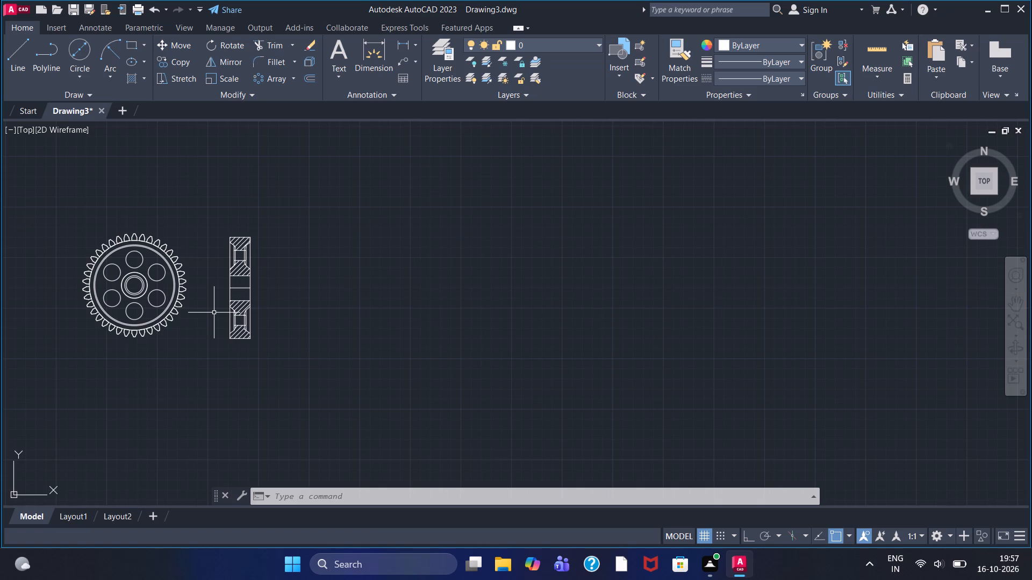
middle_drag(175, 369, 207, 331)
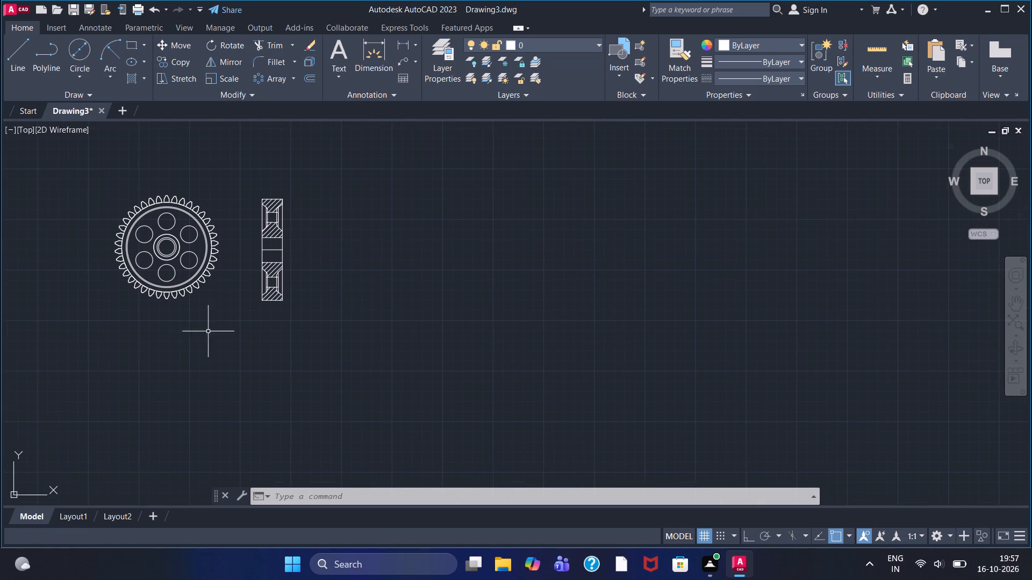
click(12, 54)
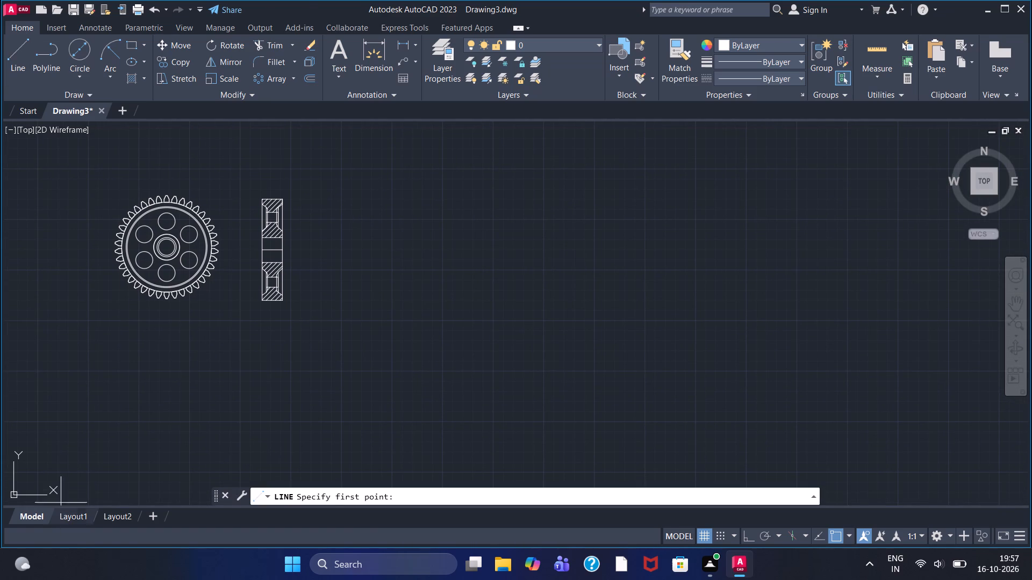
click(128, 377)
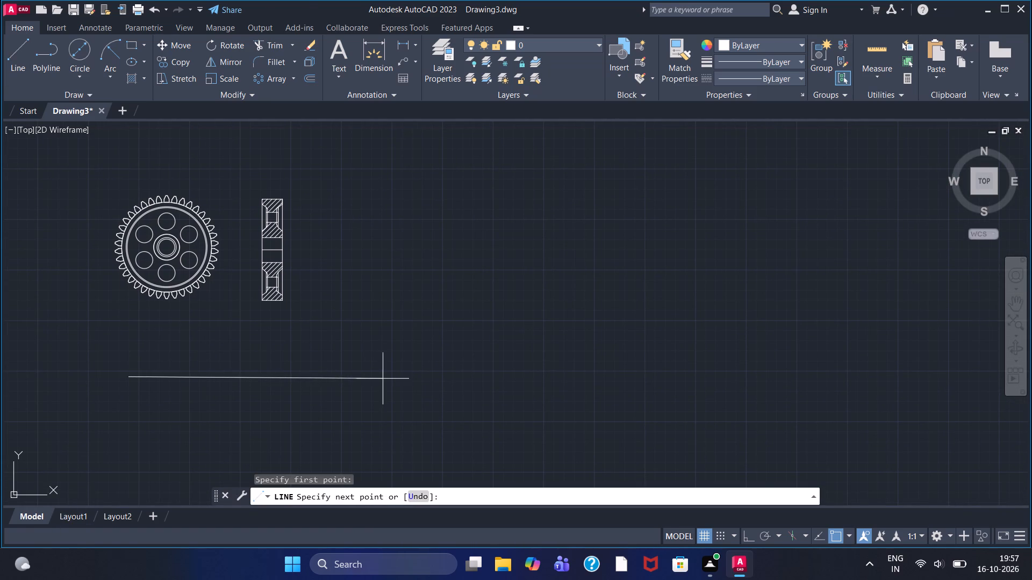
key(F8)
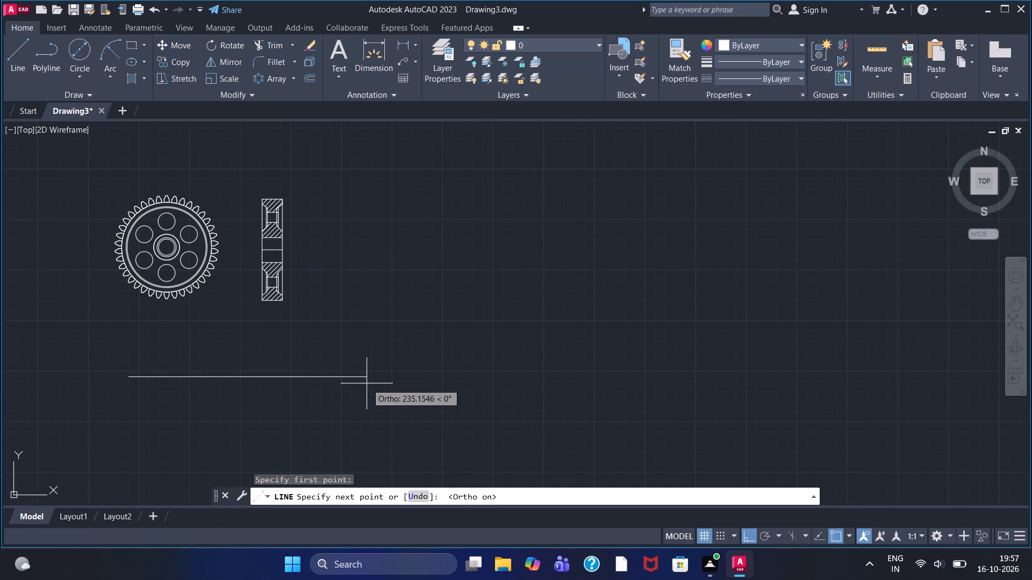
click(375, 381)
text(20)
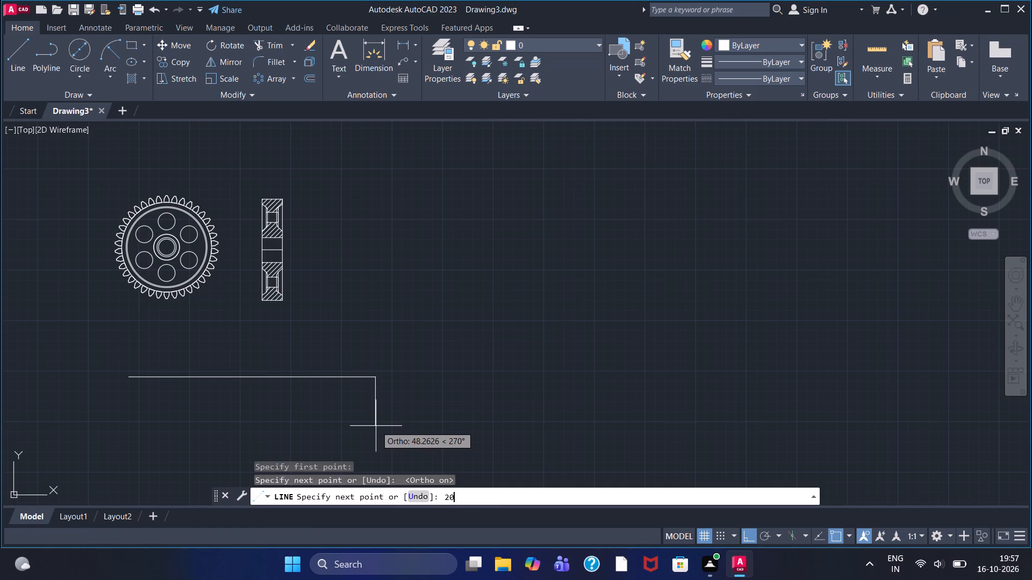
key(Return)
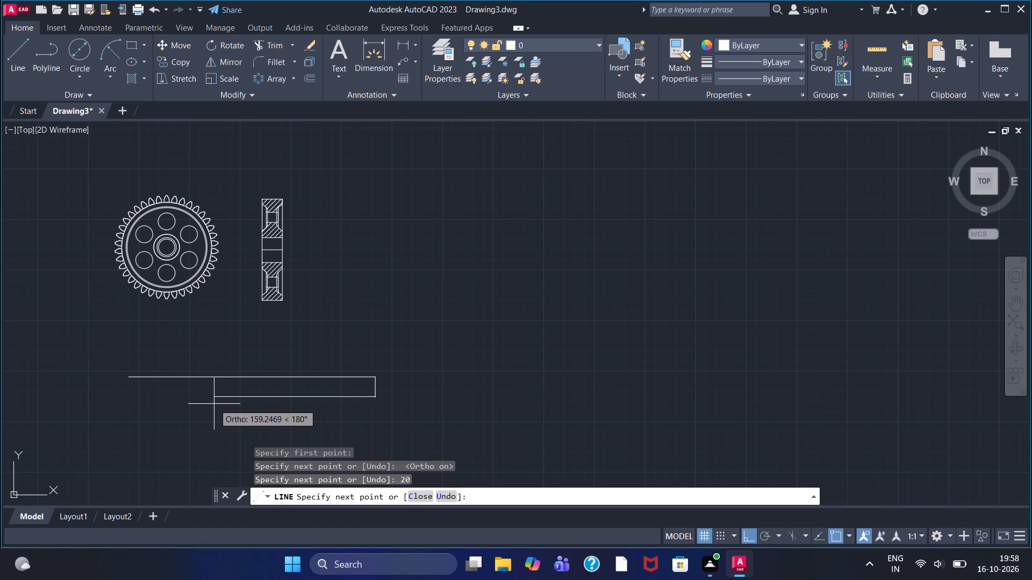
click(113, 403)
right_click(82, 354)
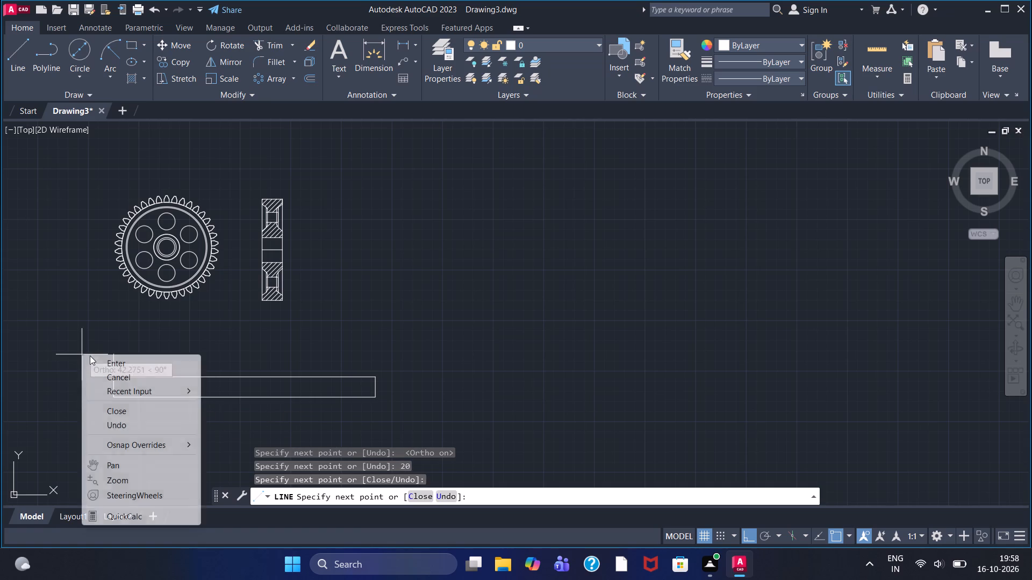
click(103, 364)
Draw a vertical line from the upper long line's left end down past the lower long line to close the strip.
click(10, 62)
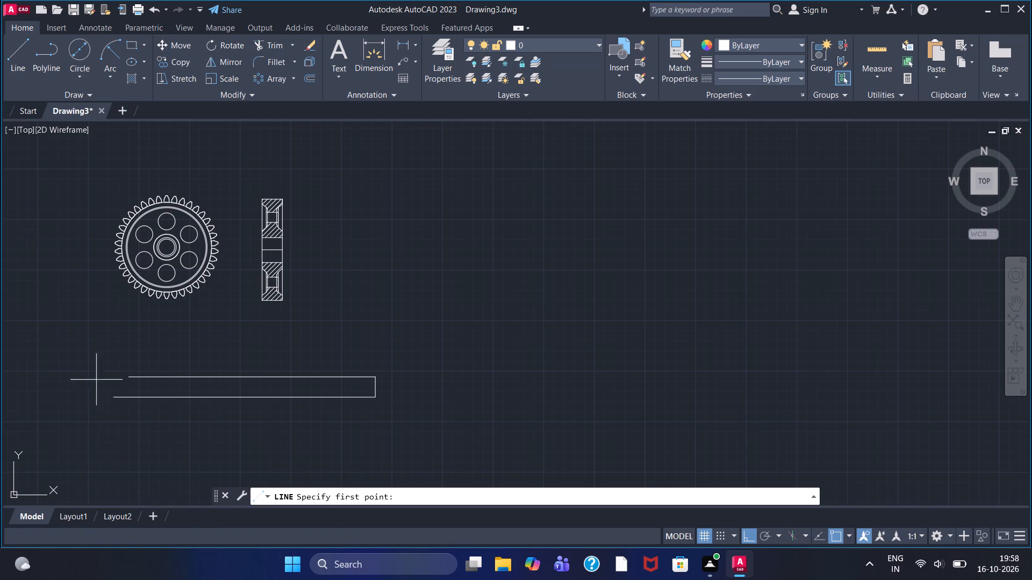
click(135, 377)
click(132, 407)
right_click(92, 428)
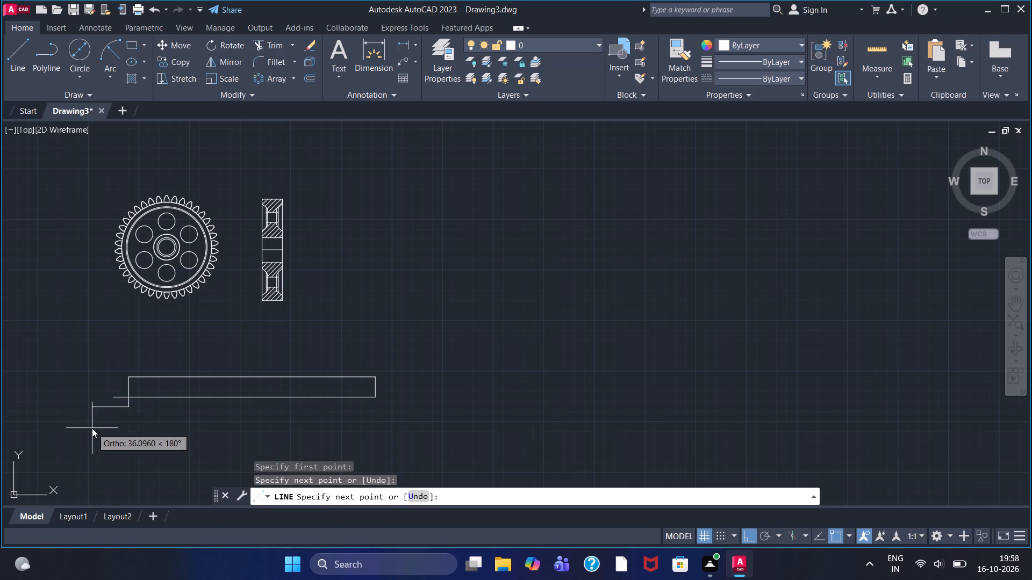
click(126, 281)
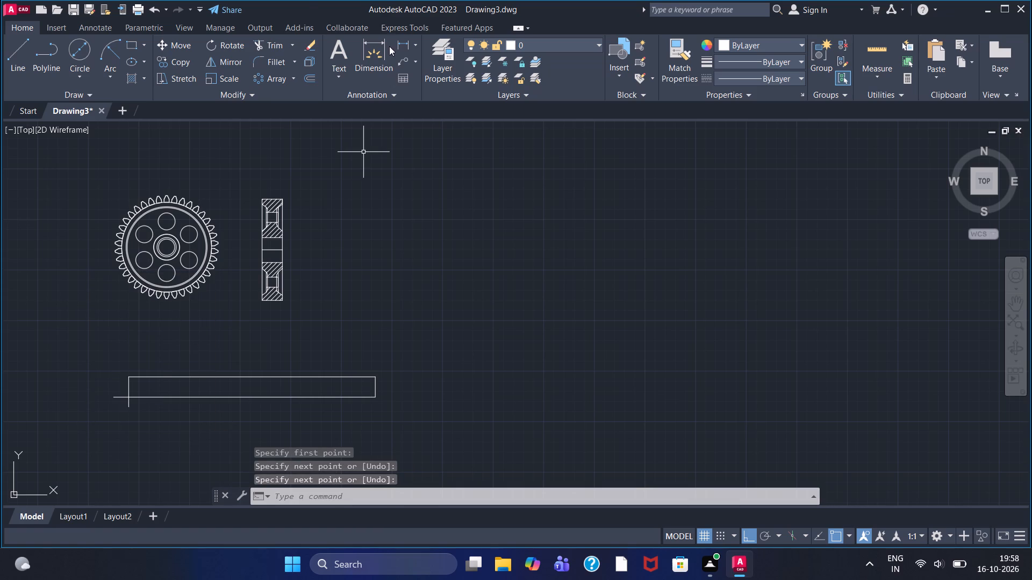
Trim the two line ends overhanging the strip's lower-left corner to leave a clean rectangle.
click(264, 40)
scroll(116, 379, up, 2)
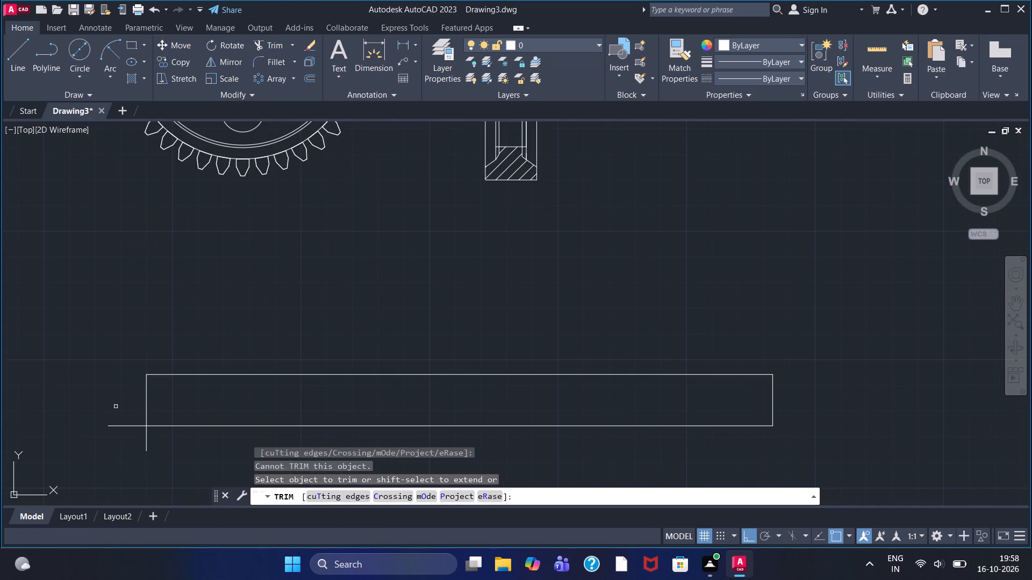
click(127, 424)
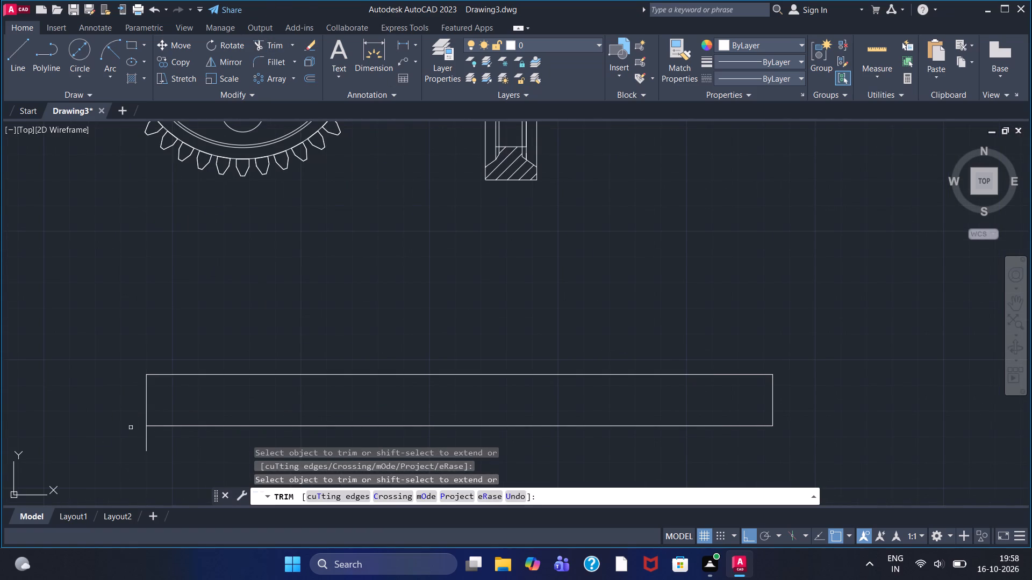
click(145, 440)
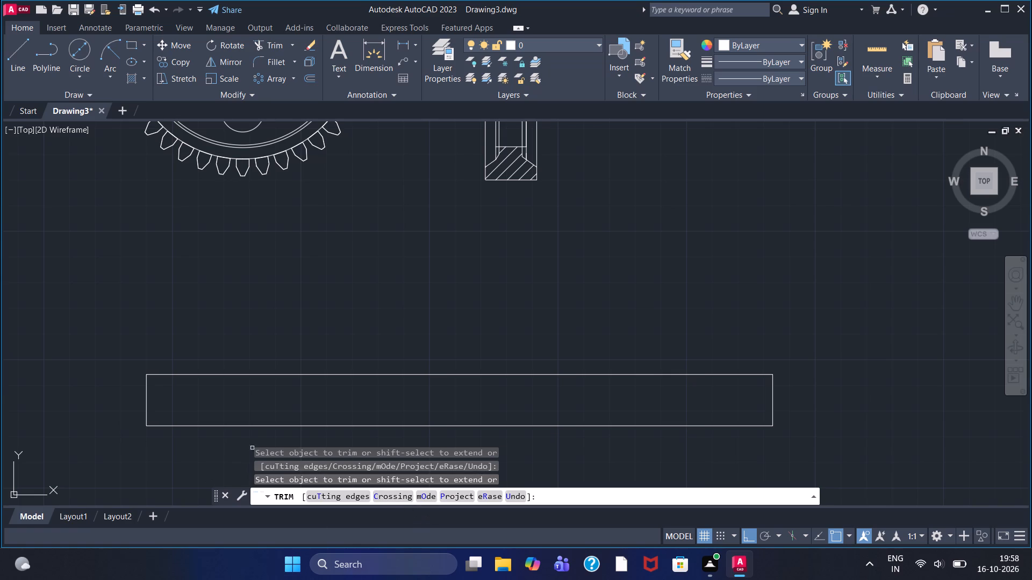
Draw a 5-unit line from the strip's upper-left corner along its upper edge.
click(21, 69)
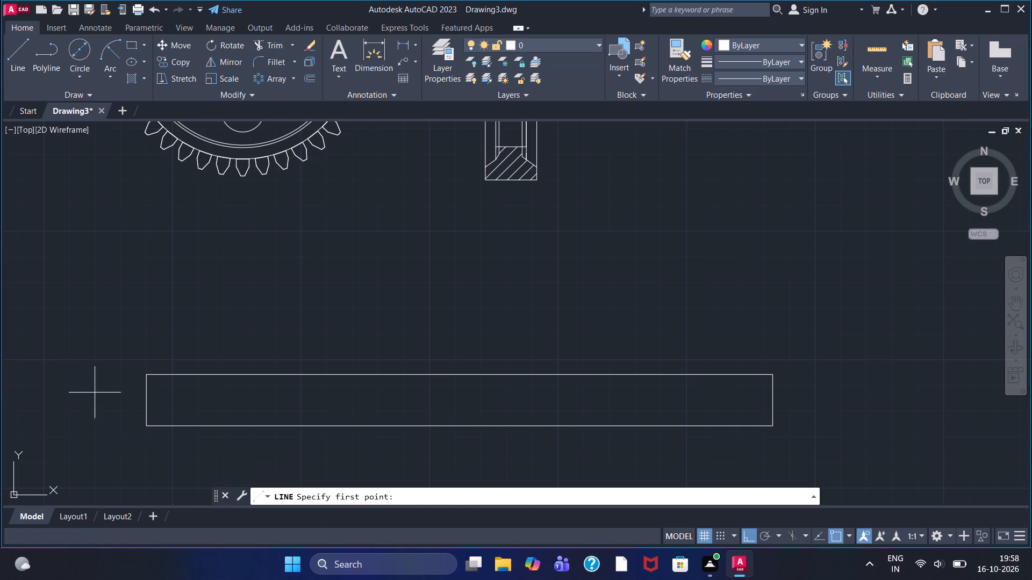
click(148, 375)
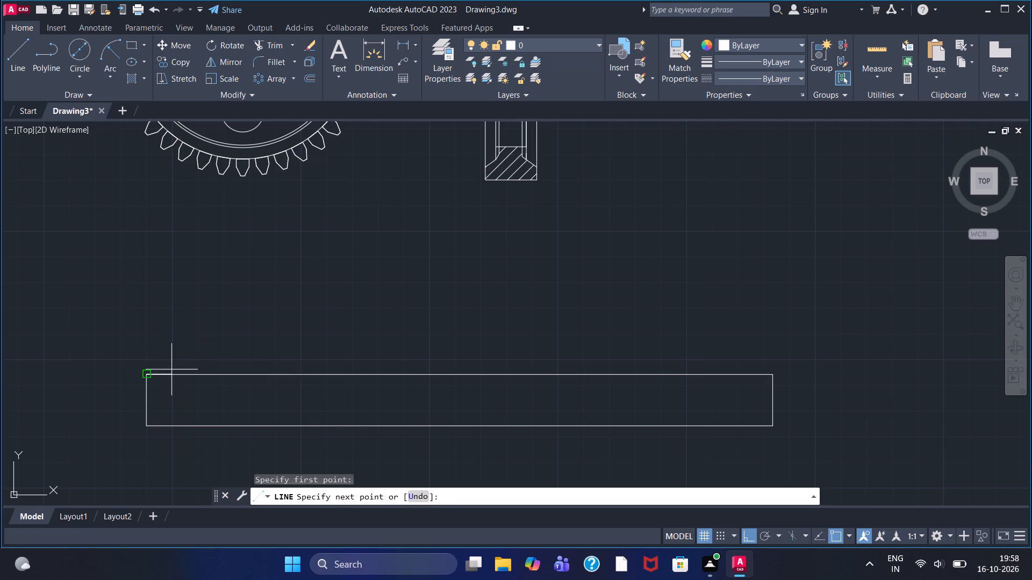
key(5)
key(Return)
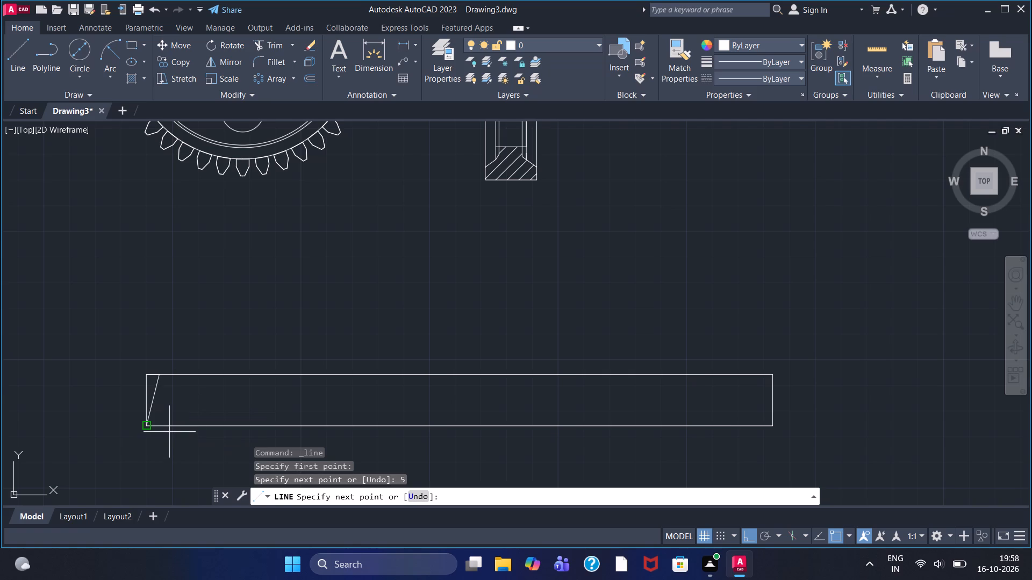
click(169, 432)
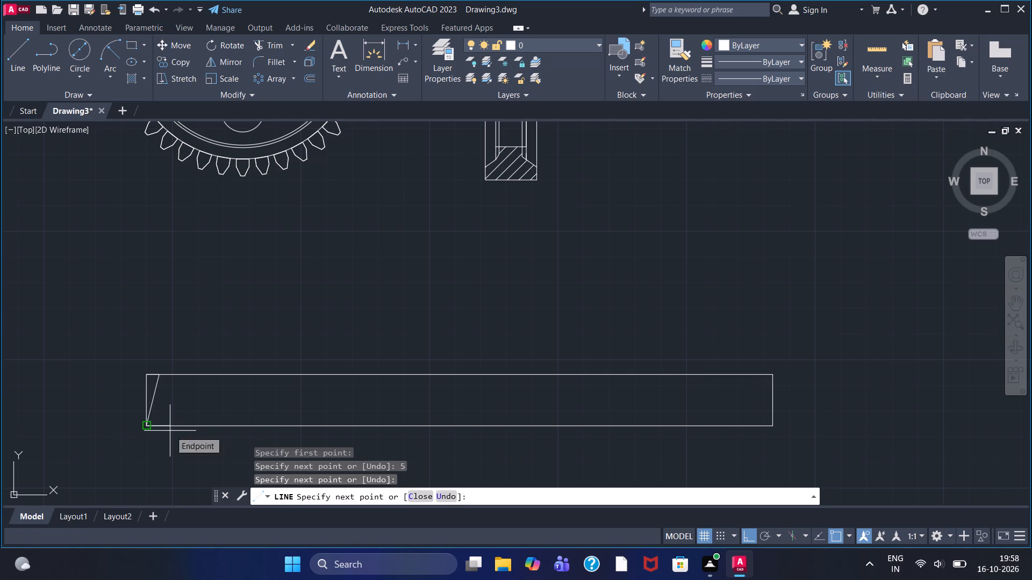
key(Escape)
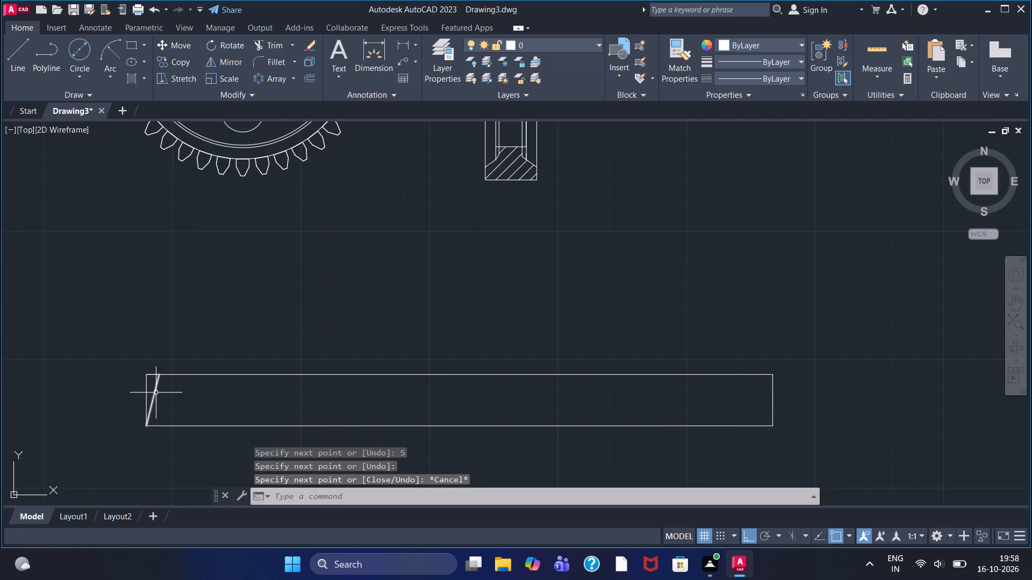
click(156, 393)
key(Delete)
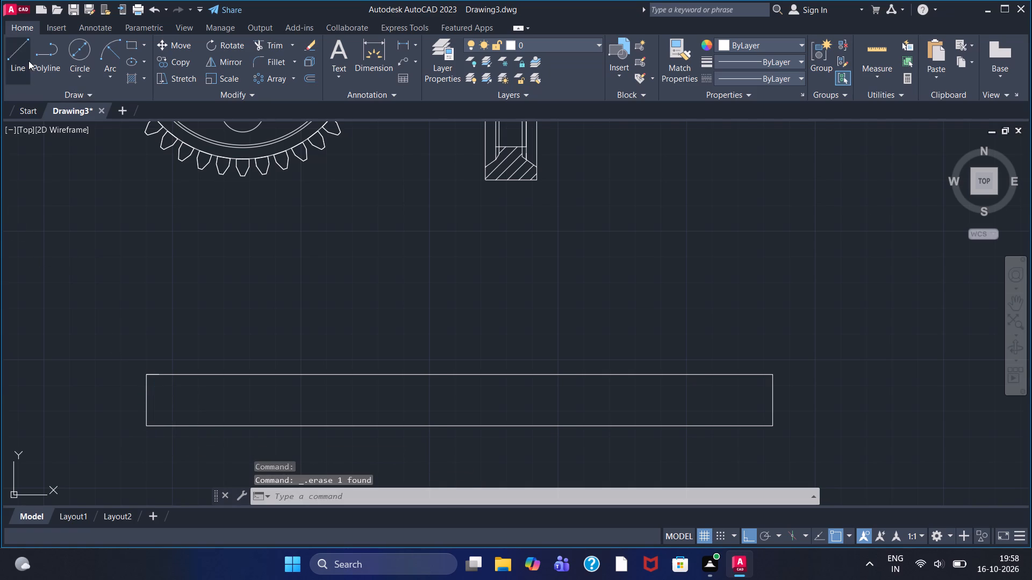
From the 5-unit line's right end, start an Ortho zigzag down, up and down past both strip edges, moving 5 right after each vertical.
click(28, 61)
click(161, 374)
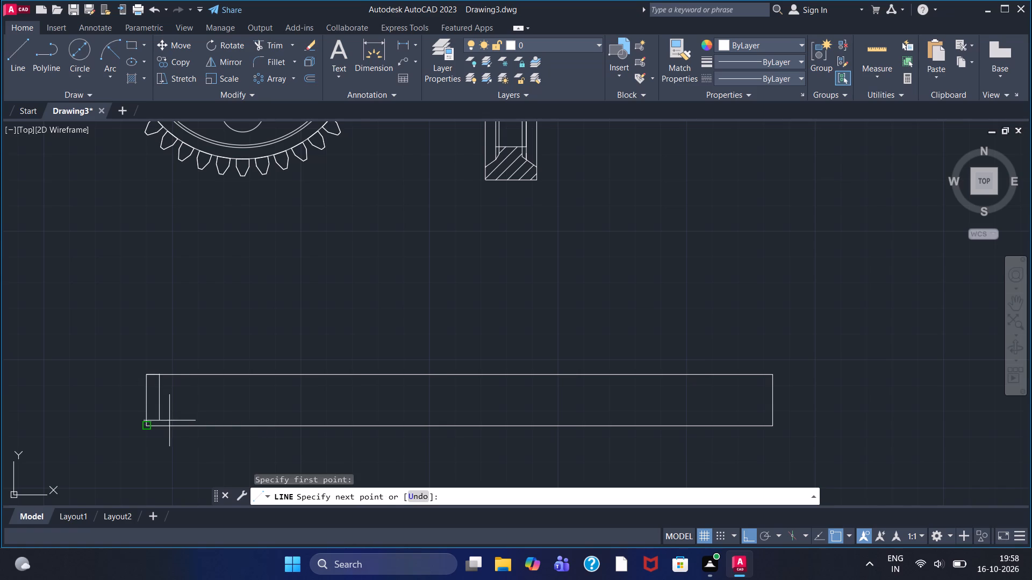
click(166, 441)
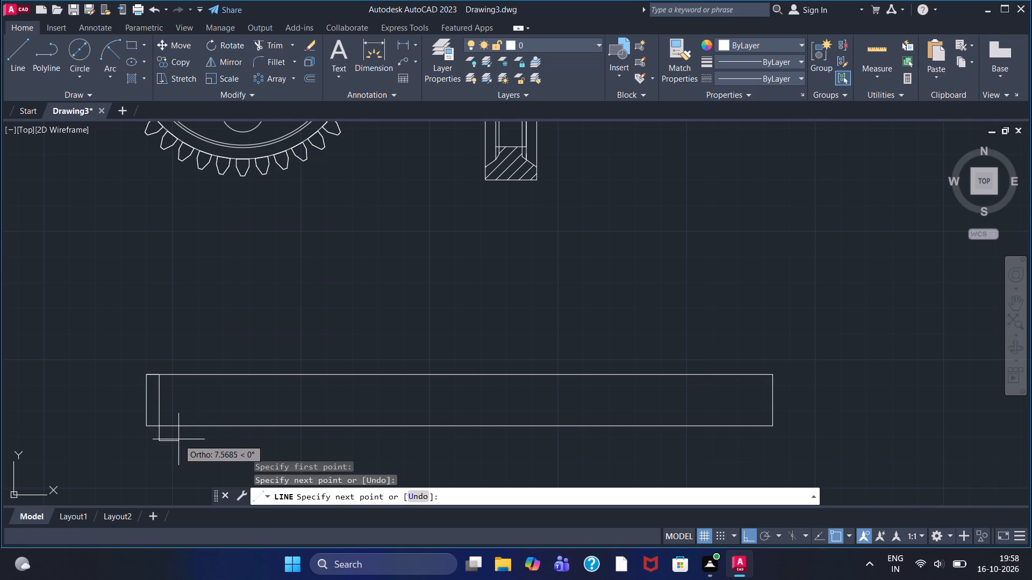
key(5)
key(Return)
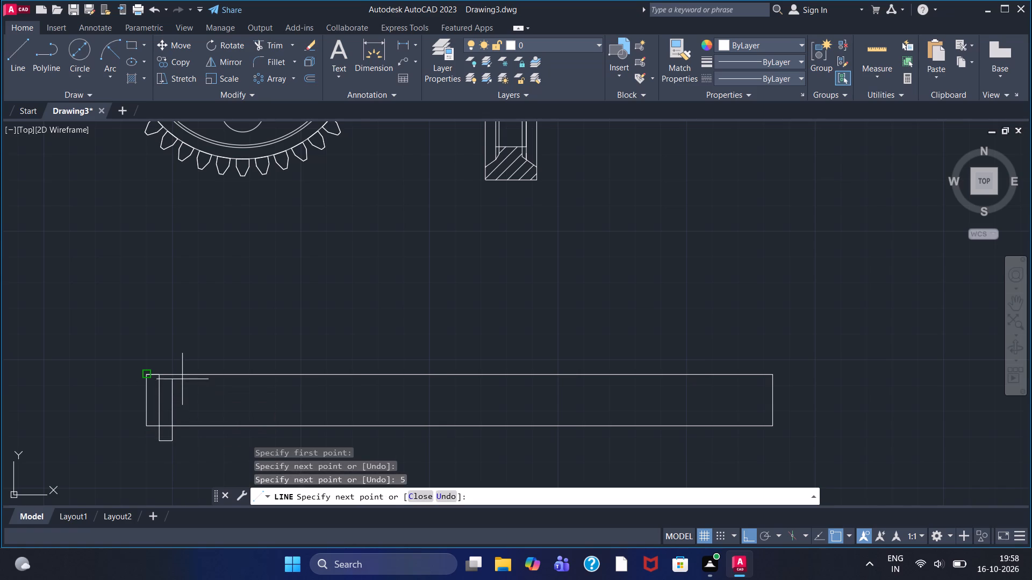
click(182, 361)
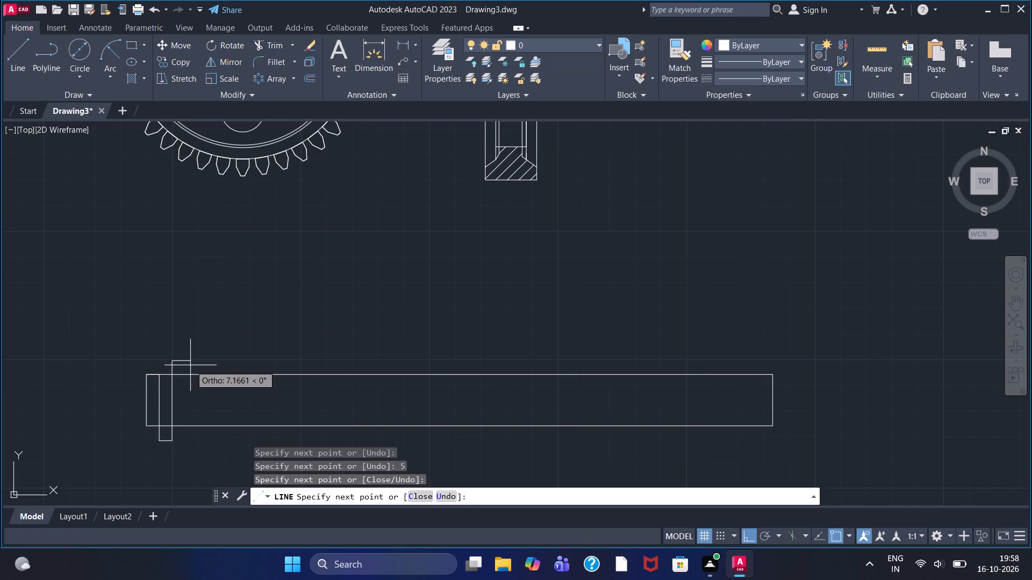
key(5)
key(Return)
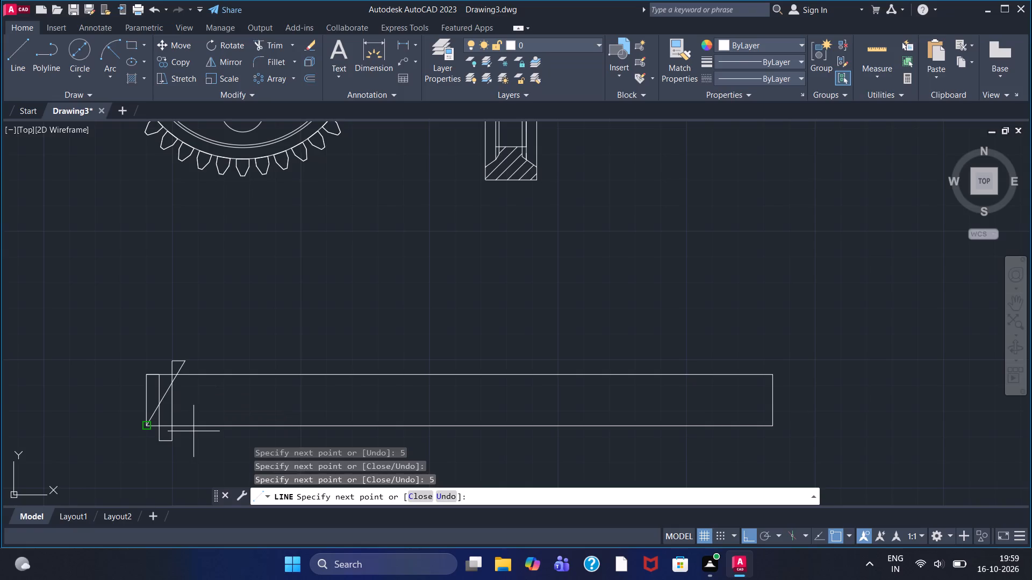
click(193, 438)
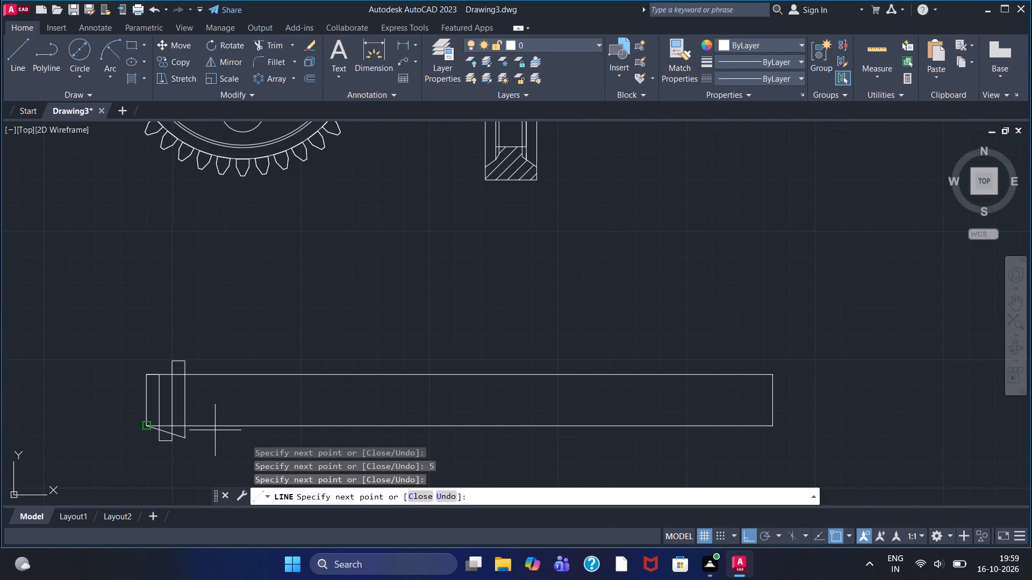
key(5)
key(Return)
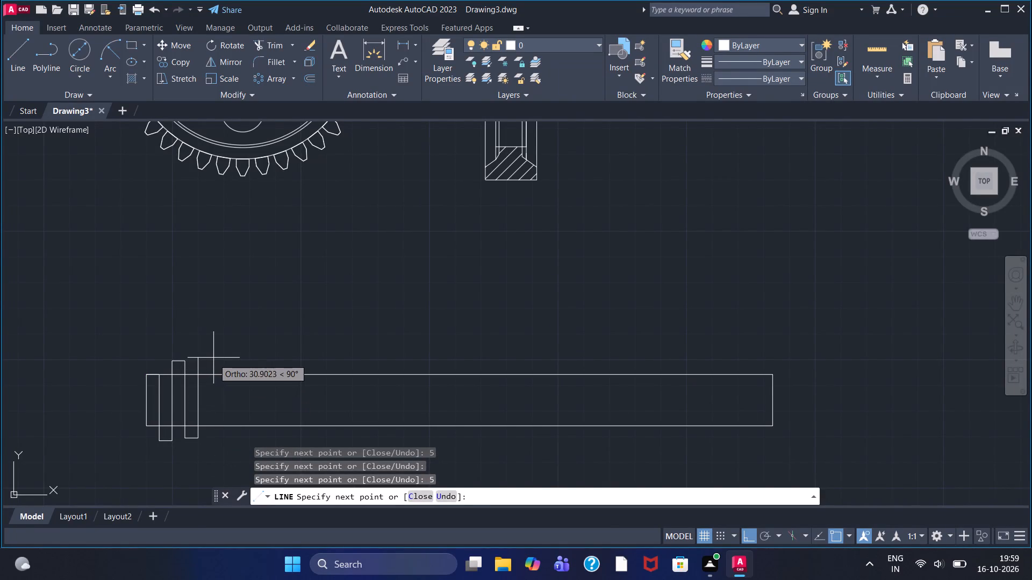
Continue the zigzag with four verticals, starting about 31 up and alternating beyond both strip edges, each followed by 5 right.
click(213, 358)
key(5)
key(Return)
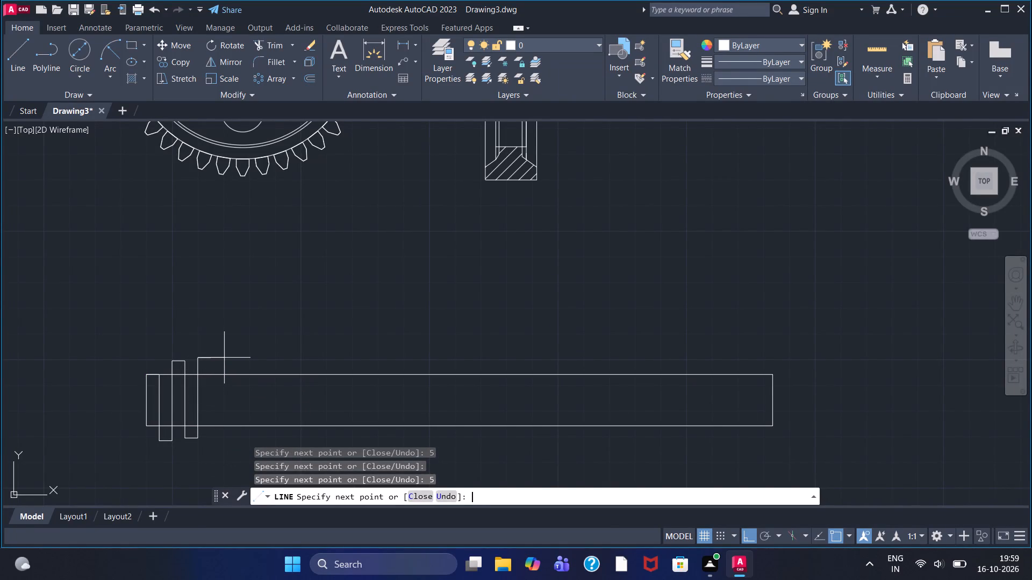
click(214, 443)
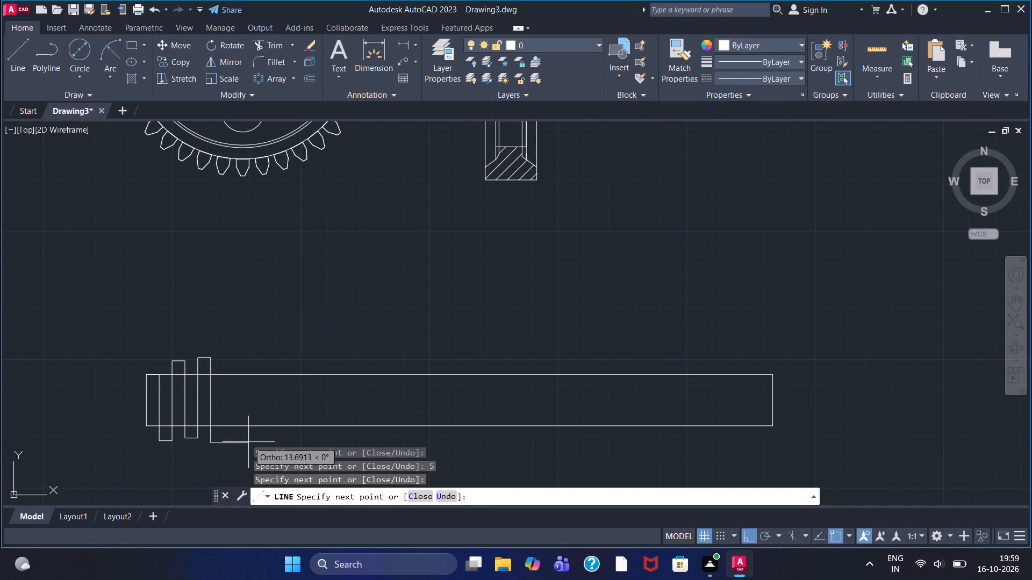
key(5)
key(Return)
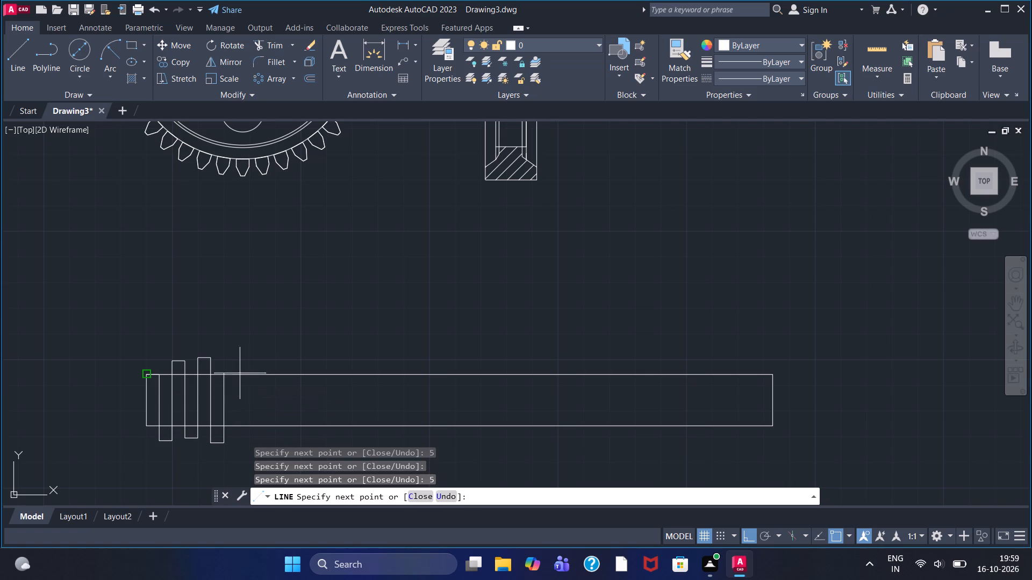
click(241, 357)
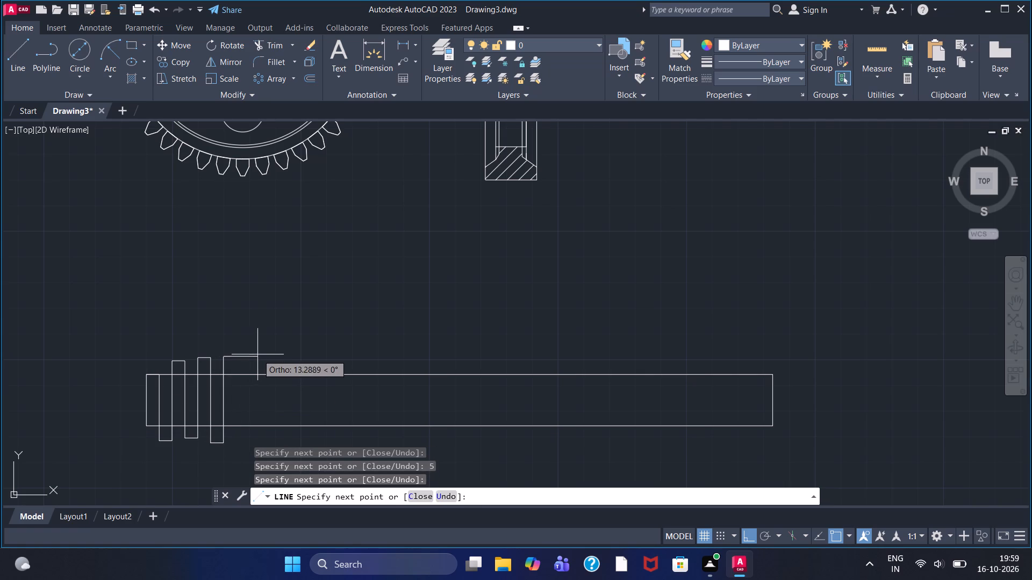
key(5)
key(Return)
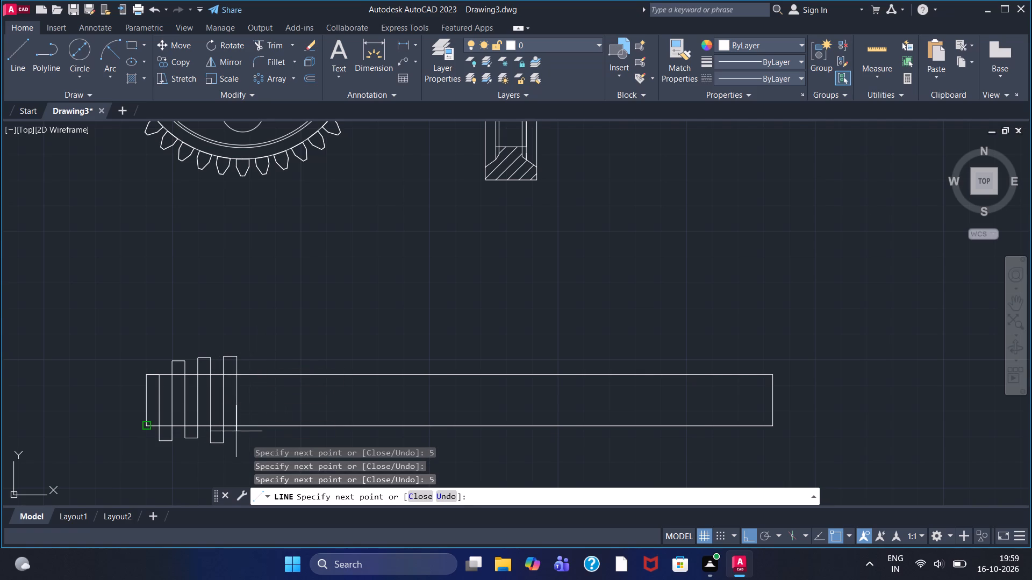
click(238, 445)
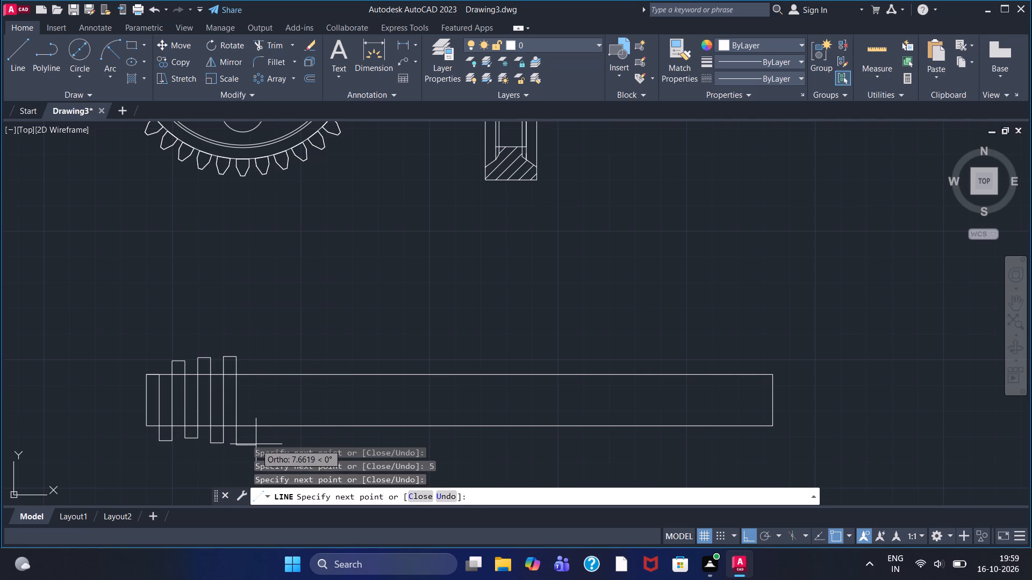
key(5)
key(Return)
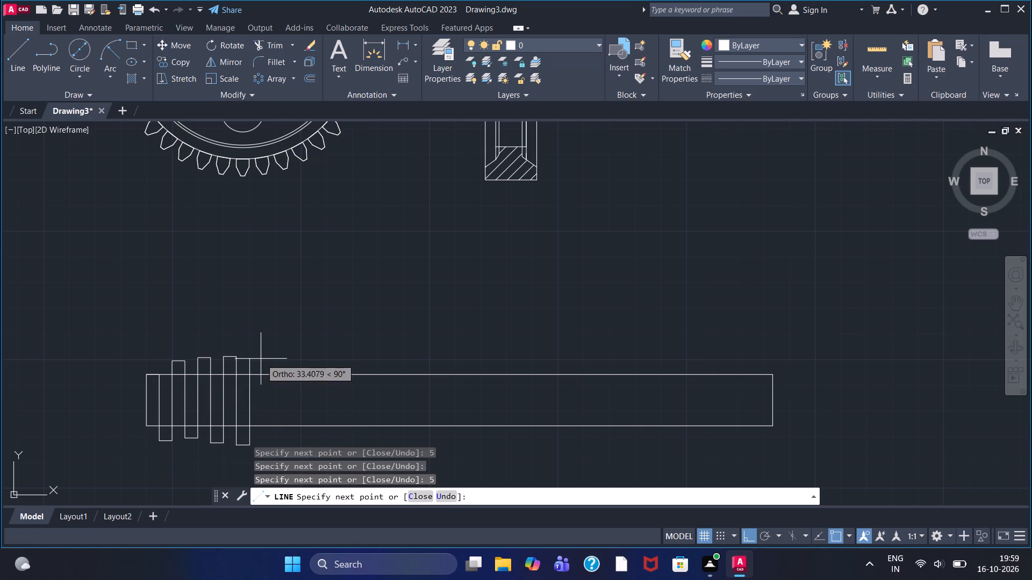
Extend the zigzag with four more alternating verticals, starting about 33 up, each followed by a 5-unit horizontal to the right.
click(261, 358)
key(5)
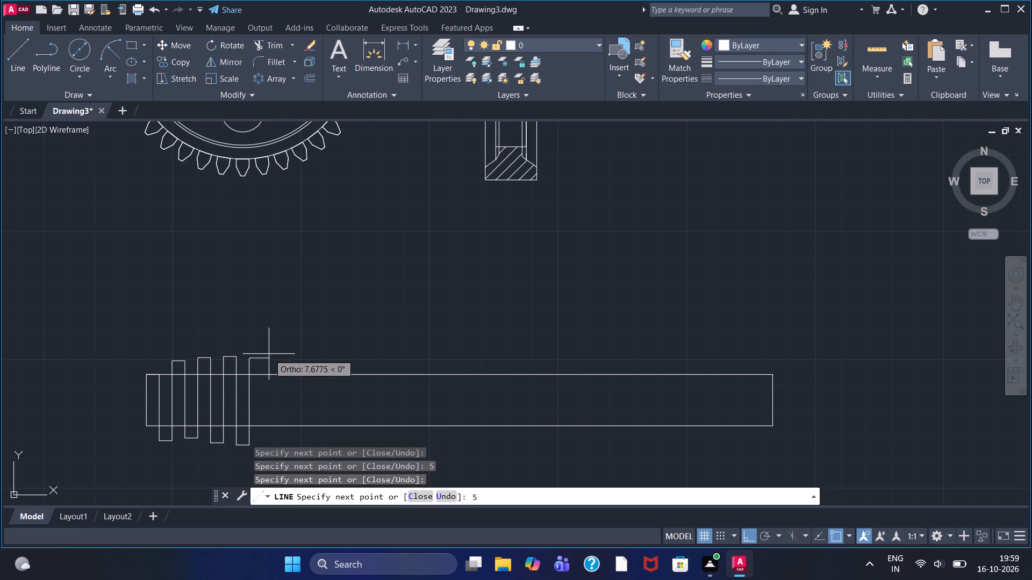
key(Return)
click(262, 443)
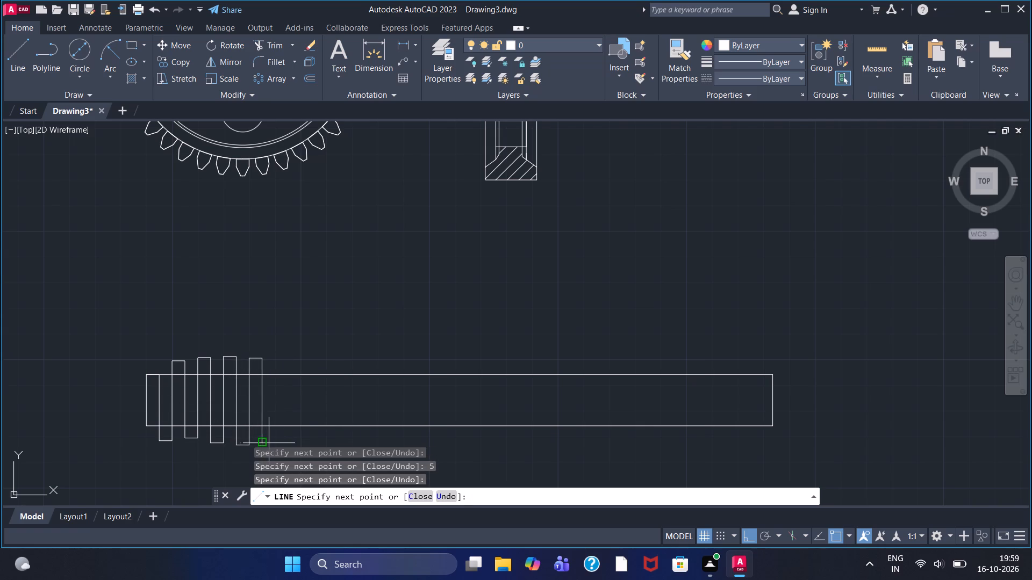
key(5)
key(Return)
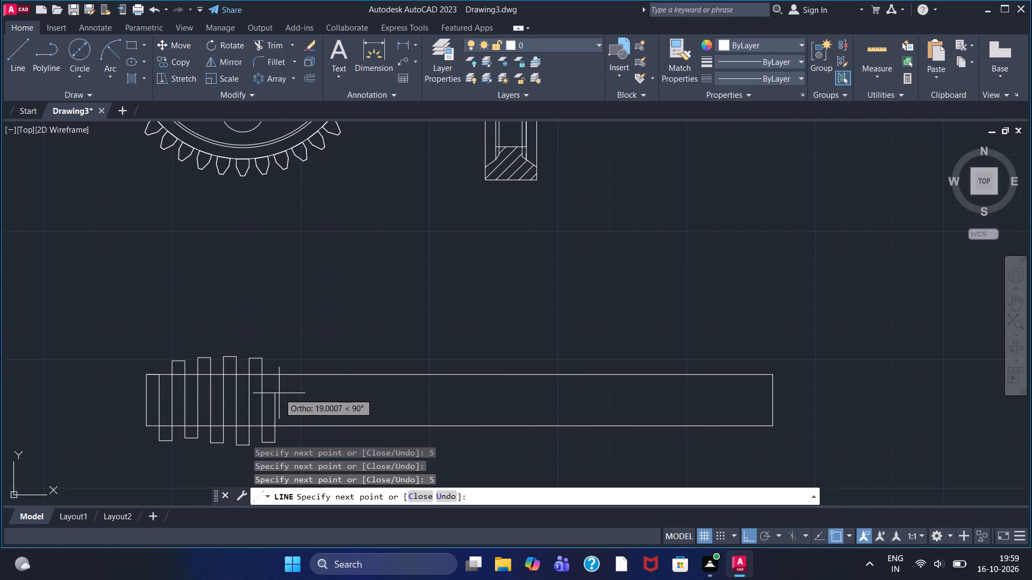
click(279, 359)
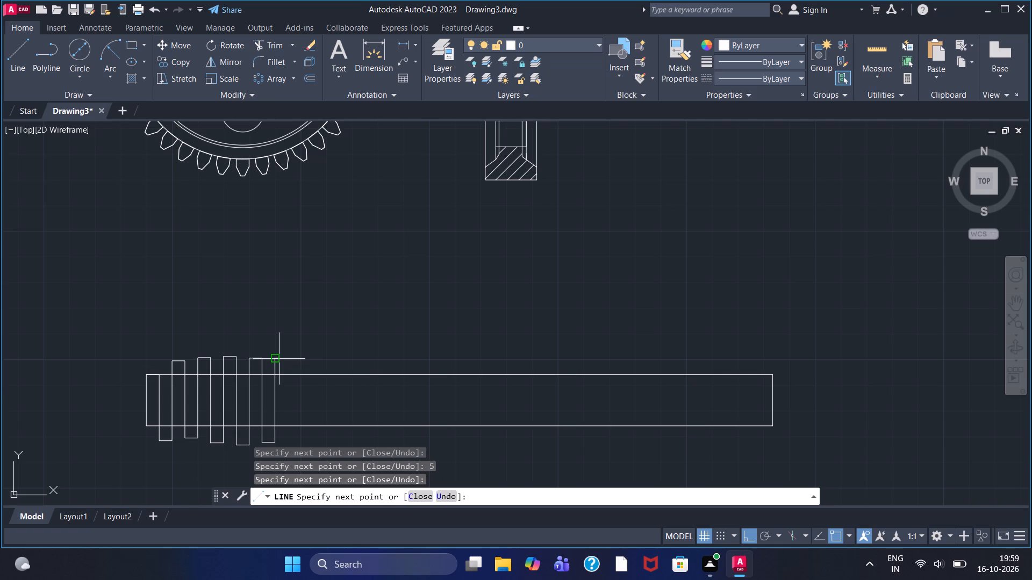
key(5)
key(Return)
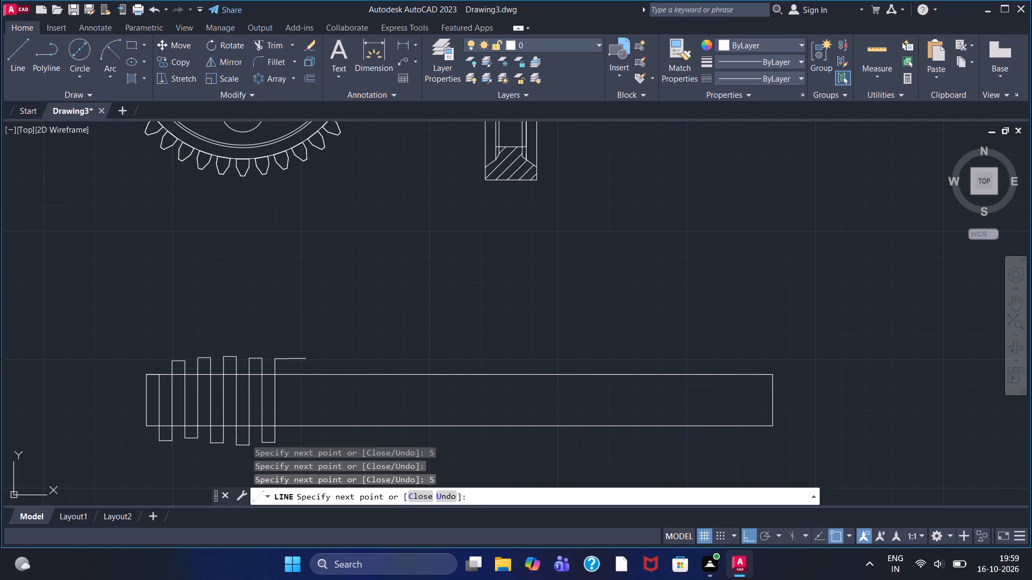
click(290, 443)
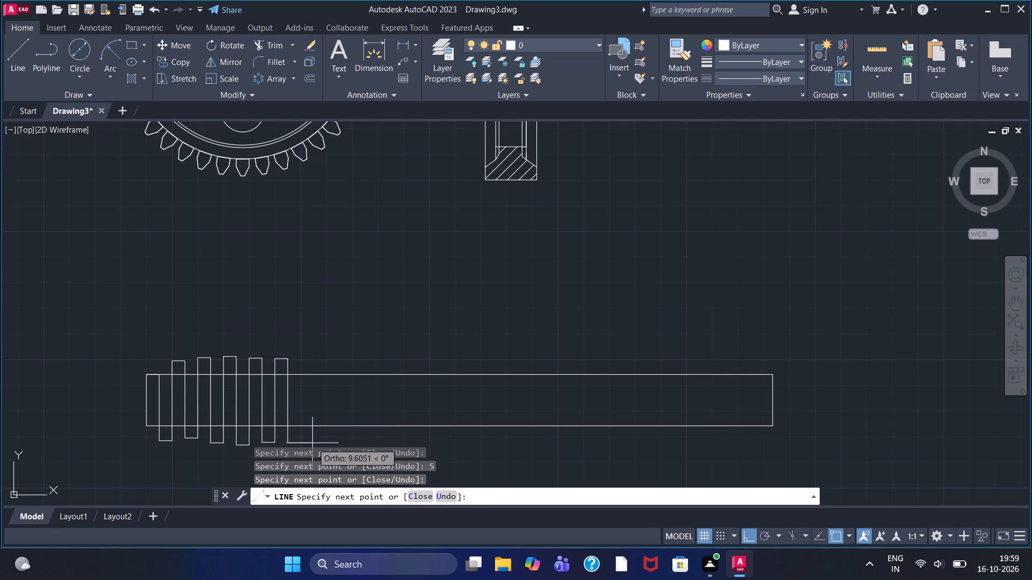
key(5)
key(Return)
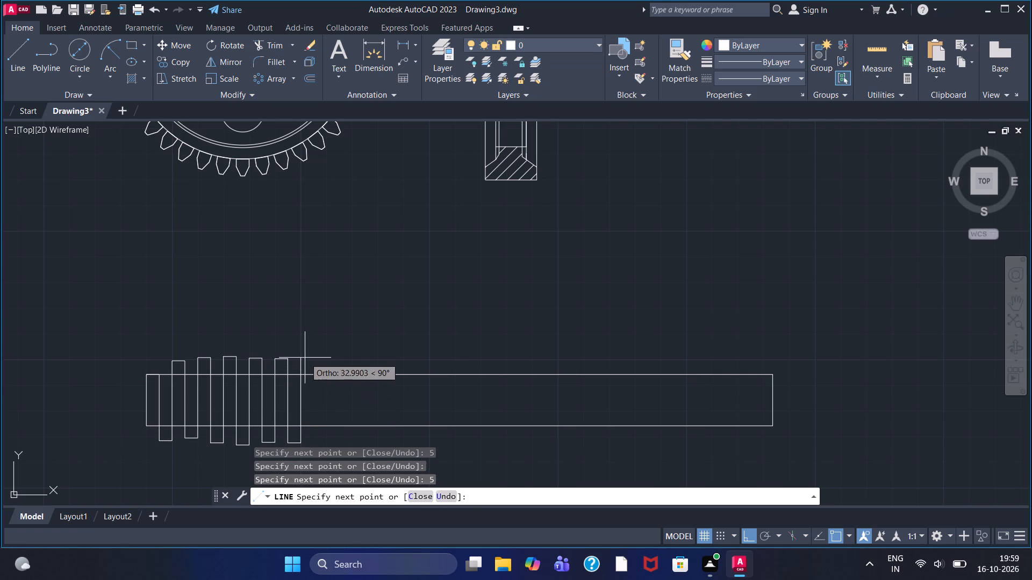
Extend the zigzag with four alternating verticals, about 33 up, 34 down, 38 up and 40 down, each followed by 5 right.
click(305, 357)
key(5)
key(Return)
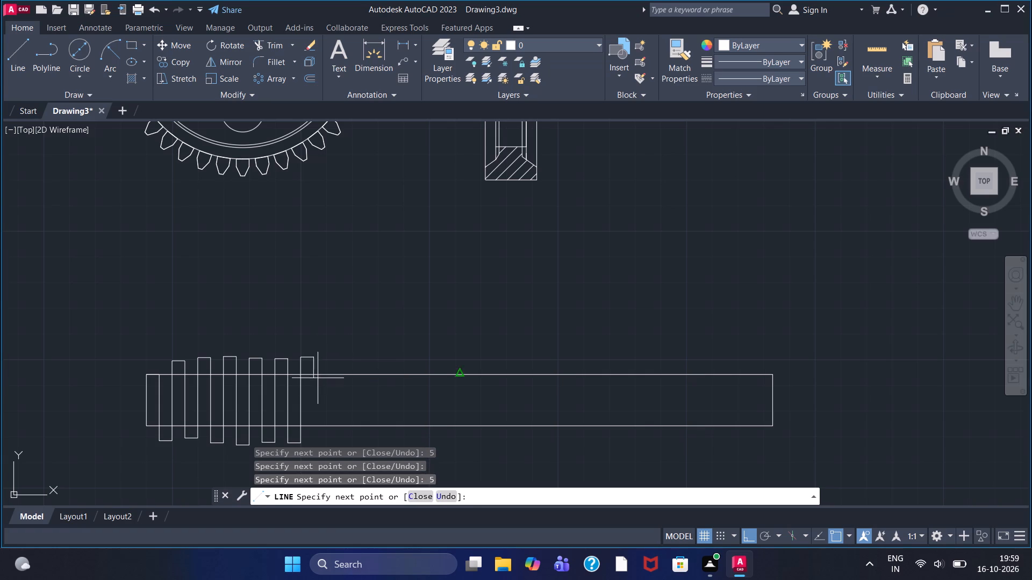
click(314, 446)
key(5)
key(Return)
middle_drag(328, 364, 322, 347)
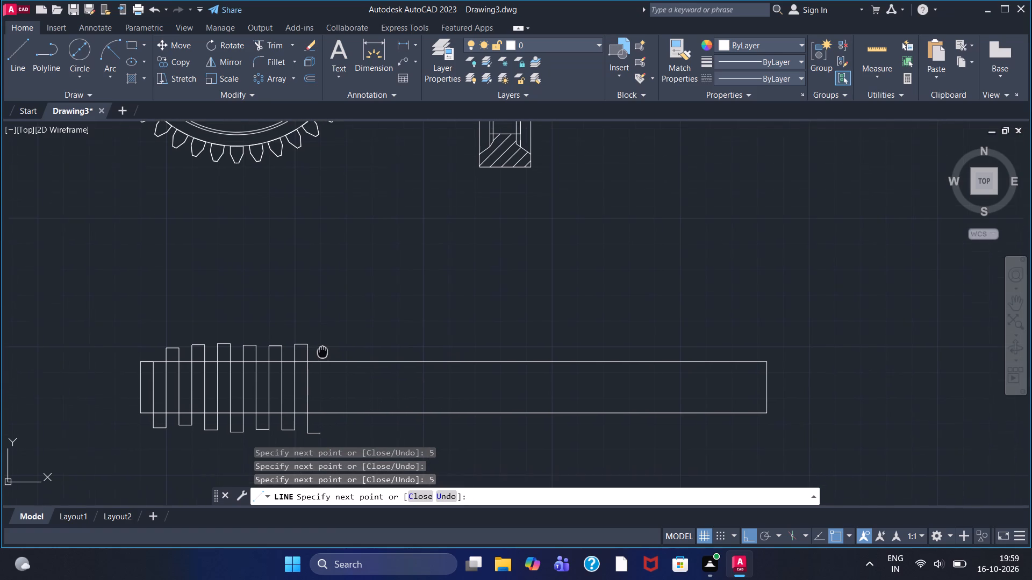
middle_drag(322, 347, 316, 328)
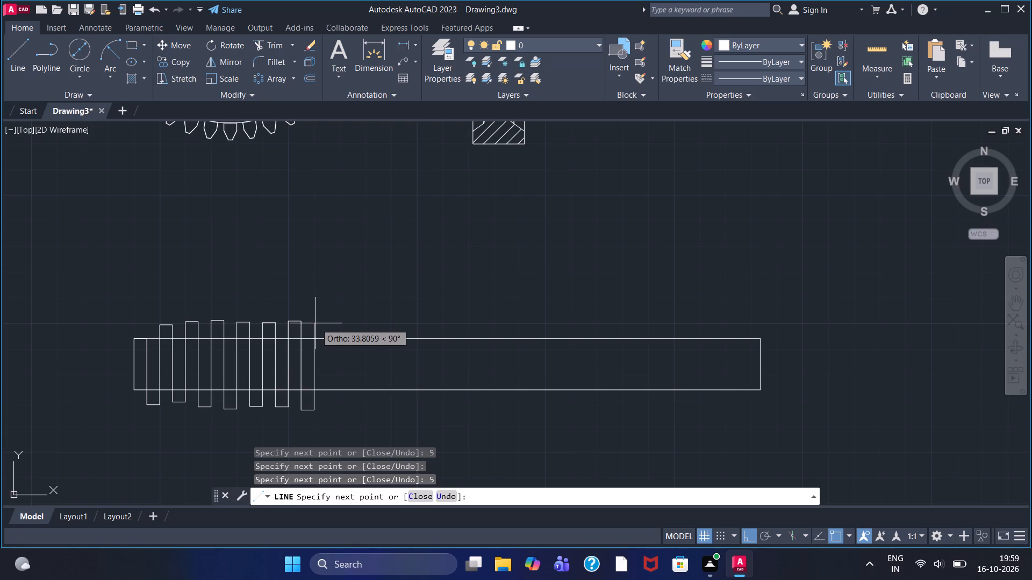
click(317, 313)
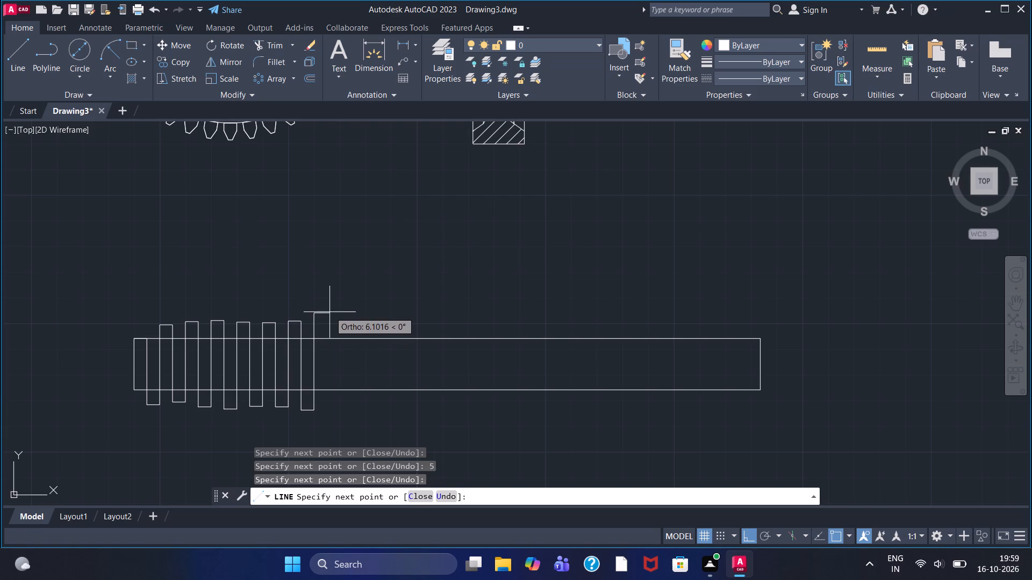
key(5)
key(Return)
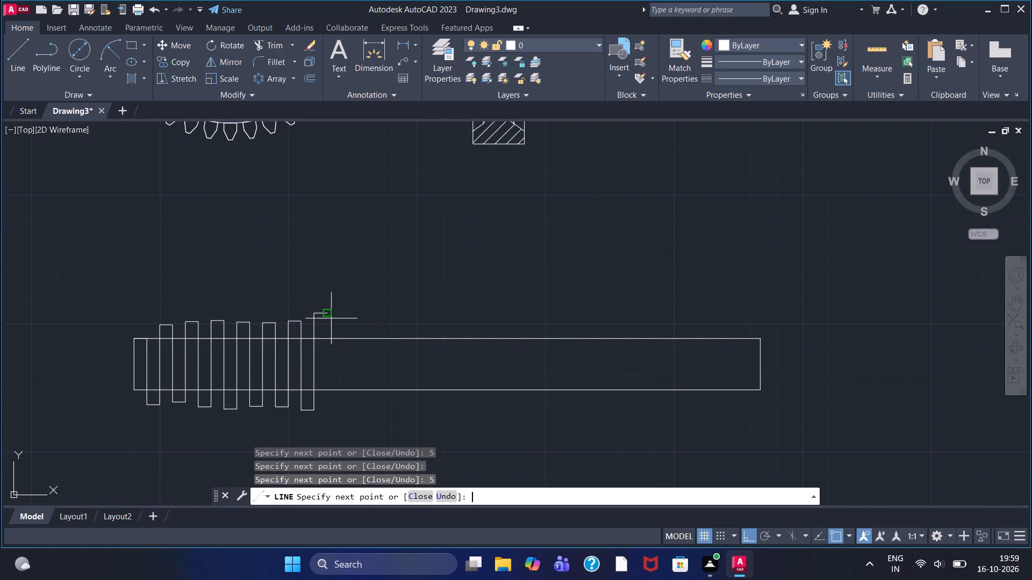
click(322, 417)
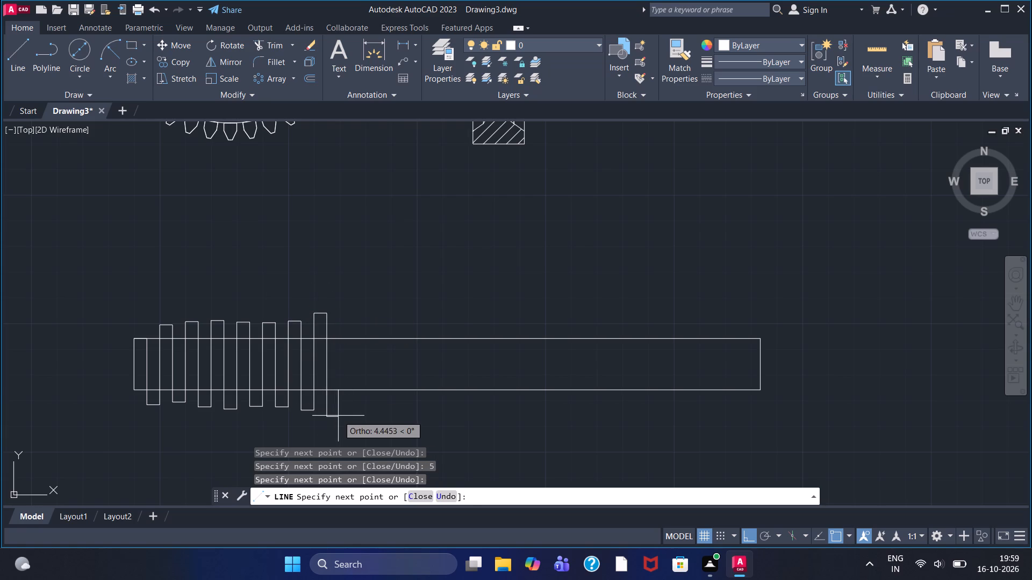
key(5)
key(Return)
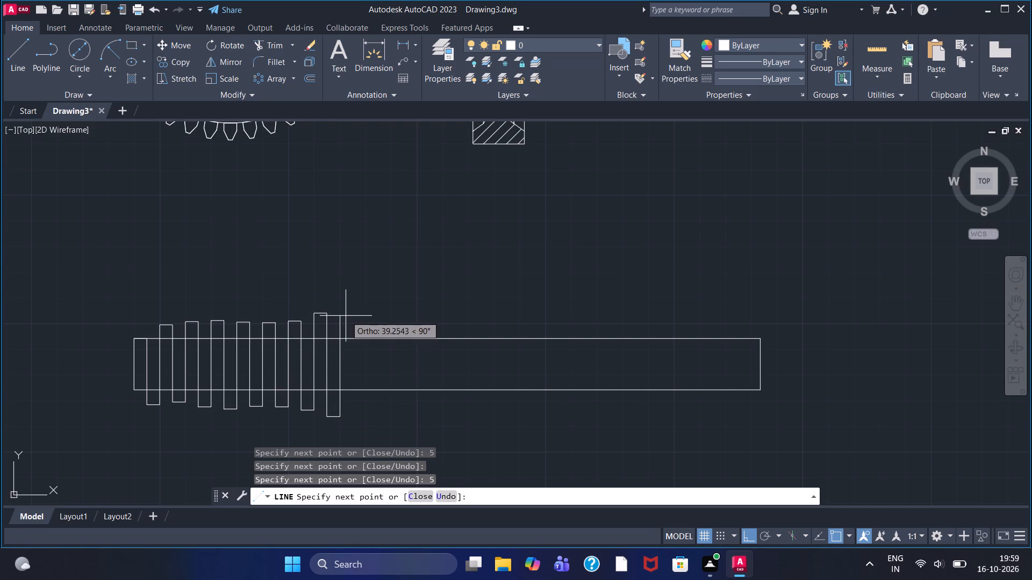
Continue the zigzag with four alternating verticals about 40 long, starting upward and crossing both strip edges, each followed by 5 right.
click(345, 313)
key(5)
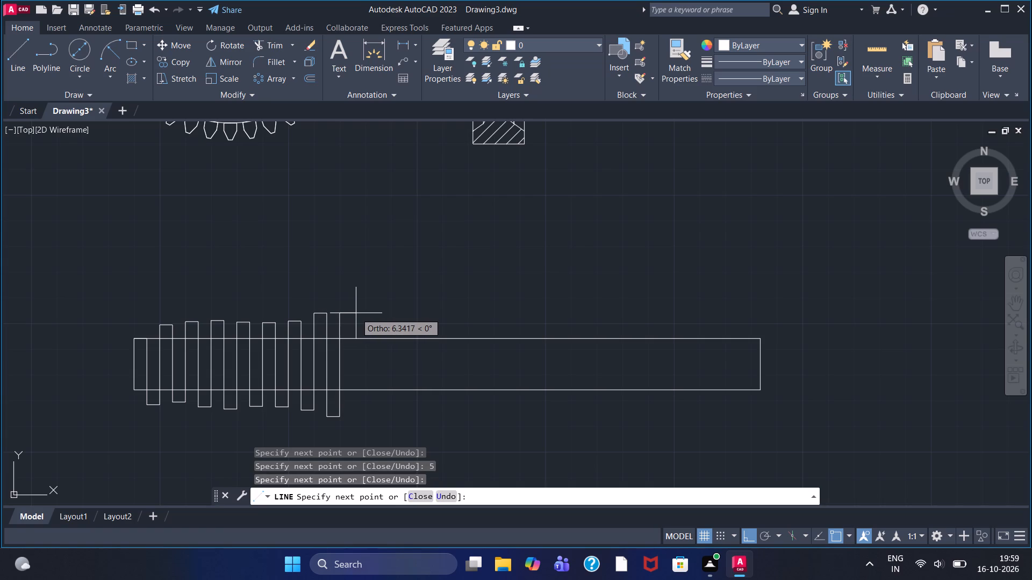
key(Return)
click(356, 313)
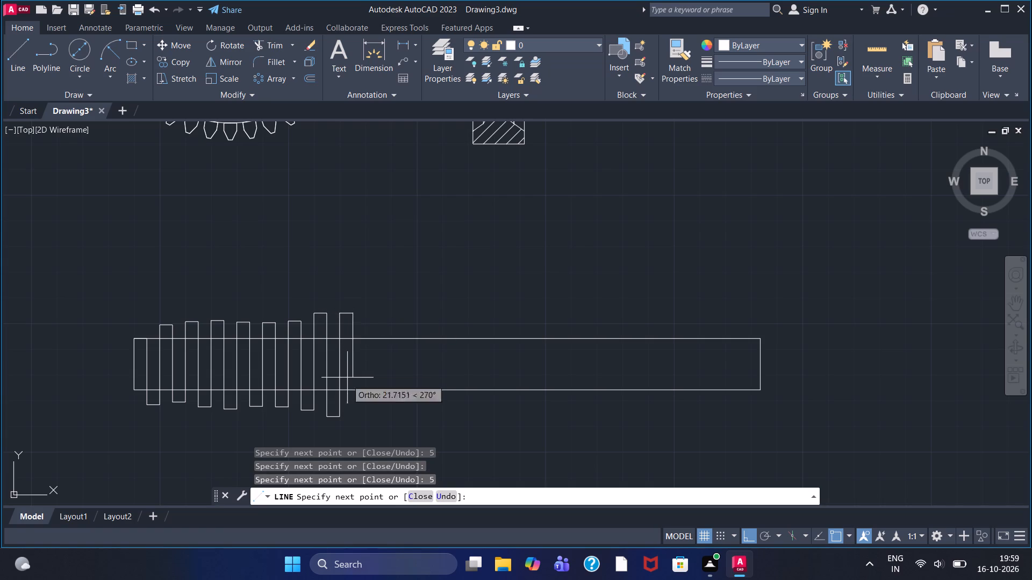
click(352, 417)
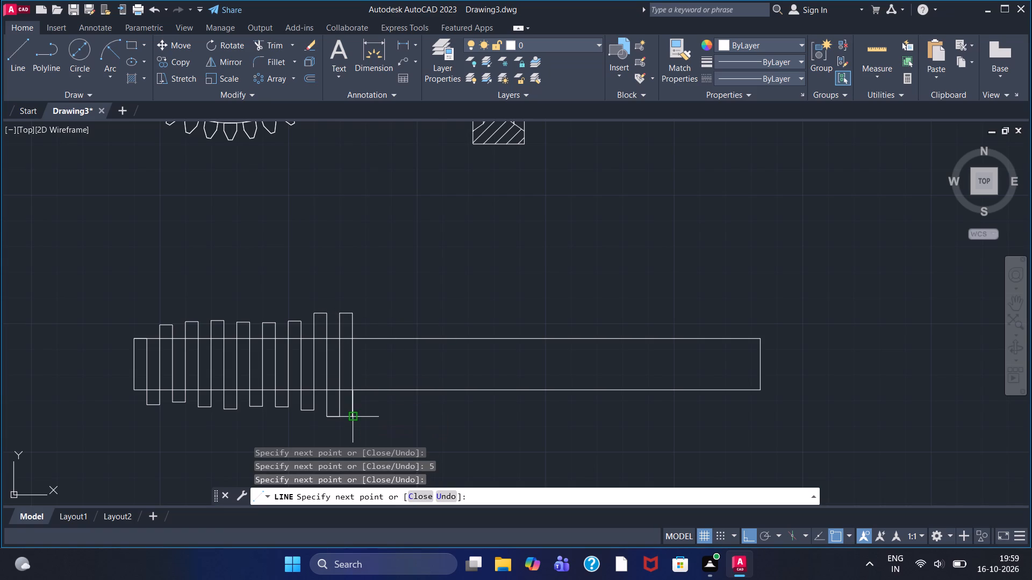
key(5)
key(Return)
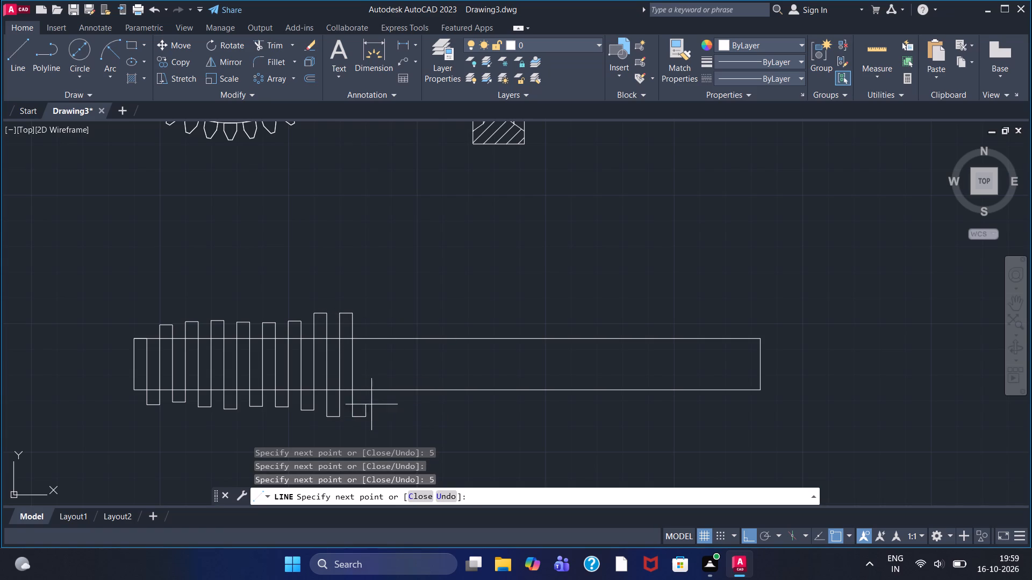
click(367, 314)
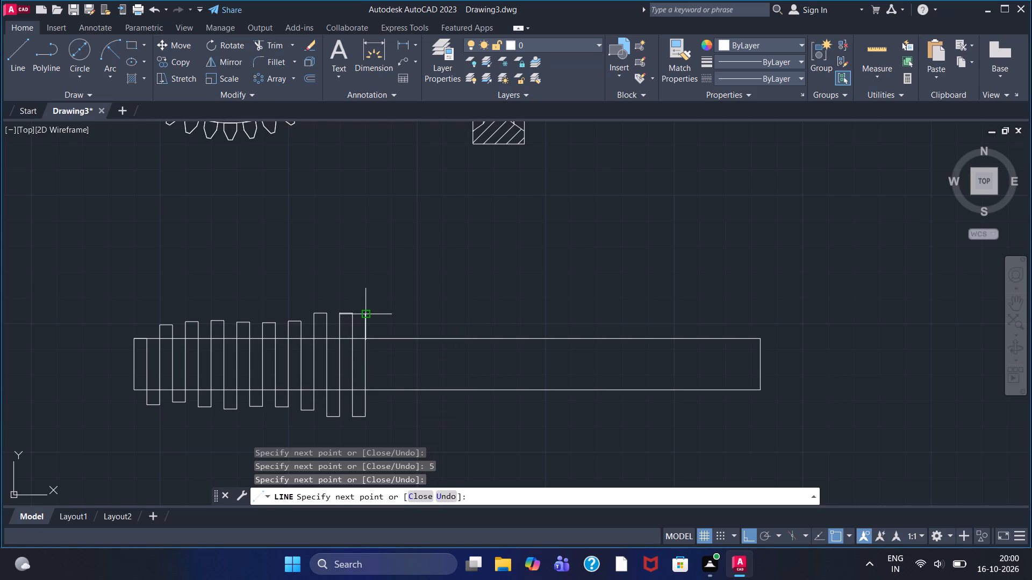
key(5)
key(Return)
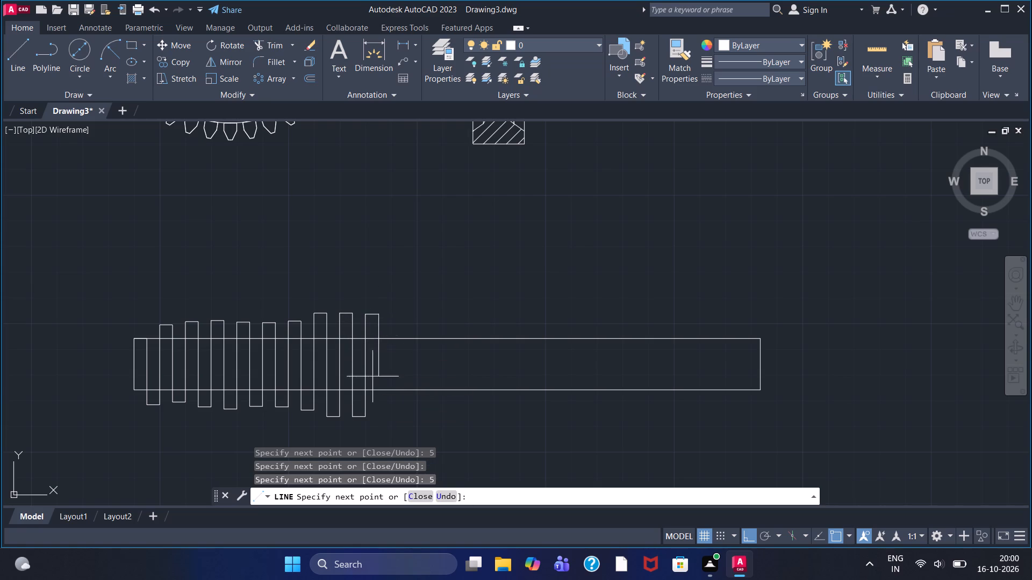
click(375, 417)
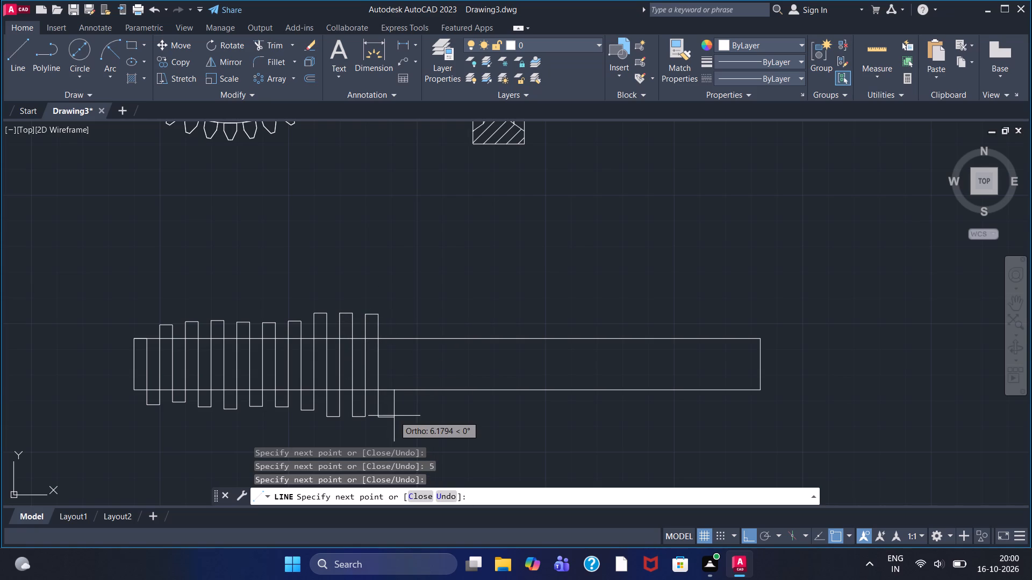
key(5)
key(Return)
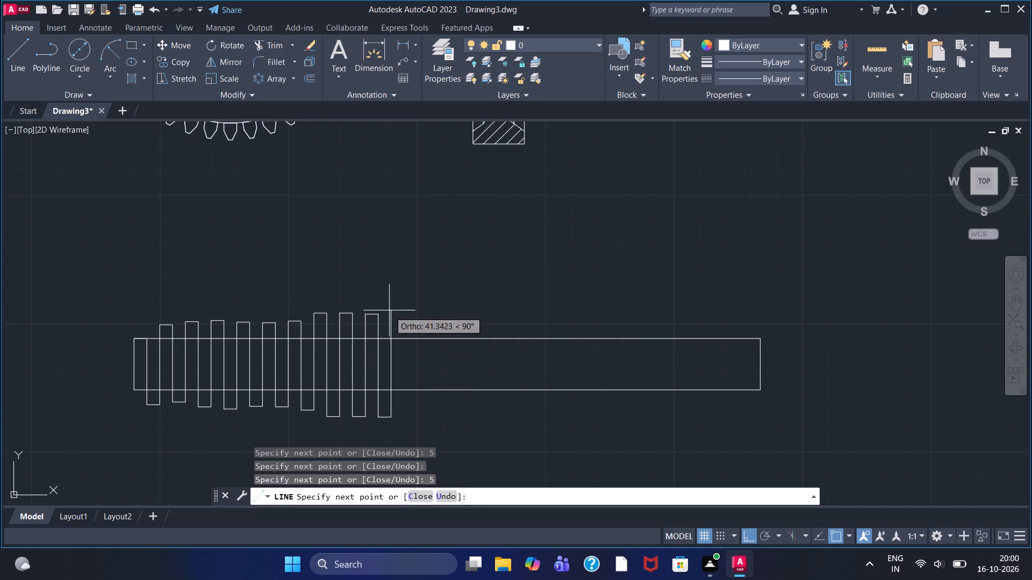
Add four more alternating zigzag verticals beyond both strip edges, starting about 41 up, each followed by a 5-unit horizontal to the right.
click(389, 310)
key(5)
key(Return)
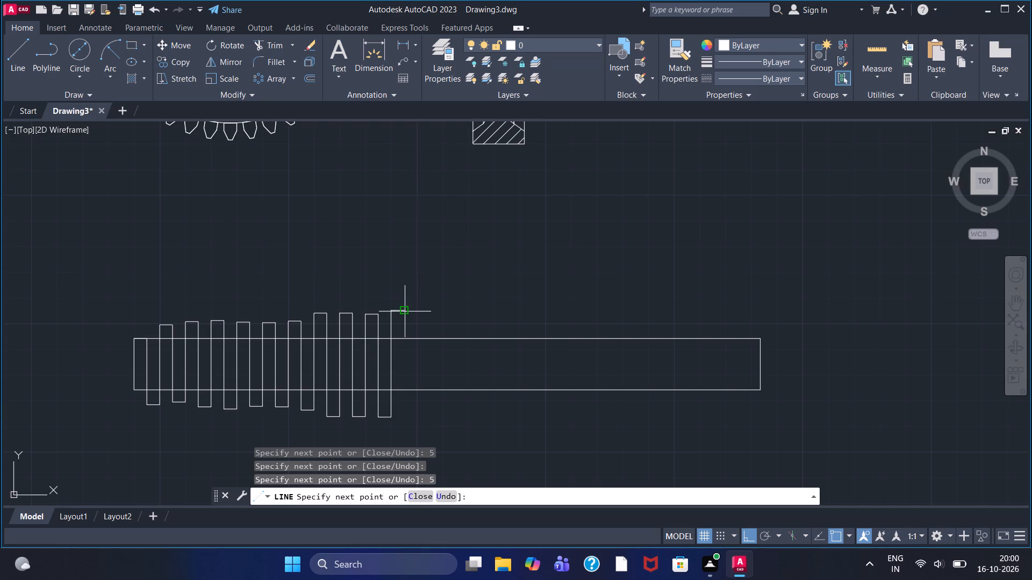
click(403, 417)
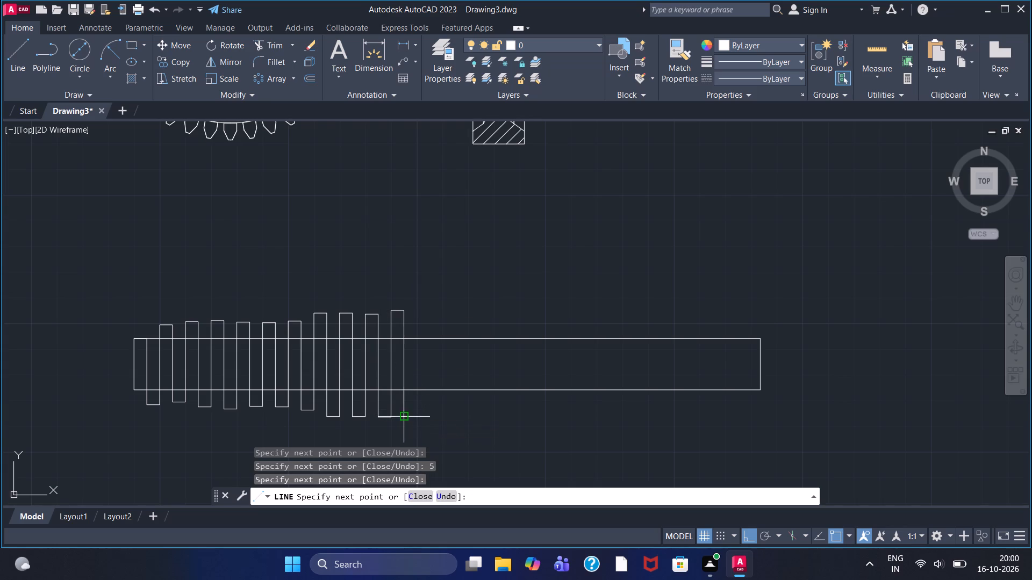
key(5)
key(Return)
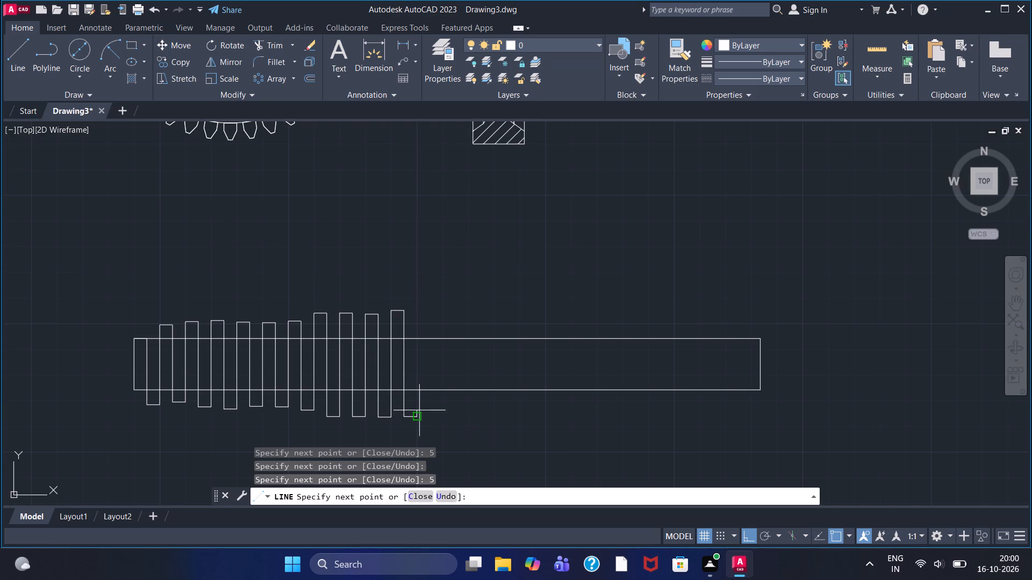
click(422, 307)
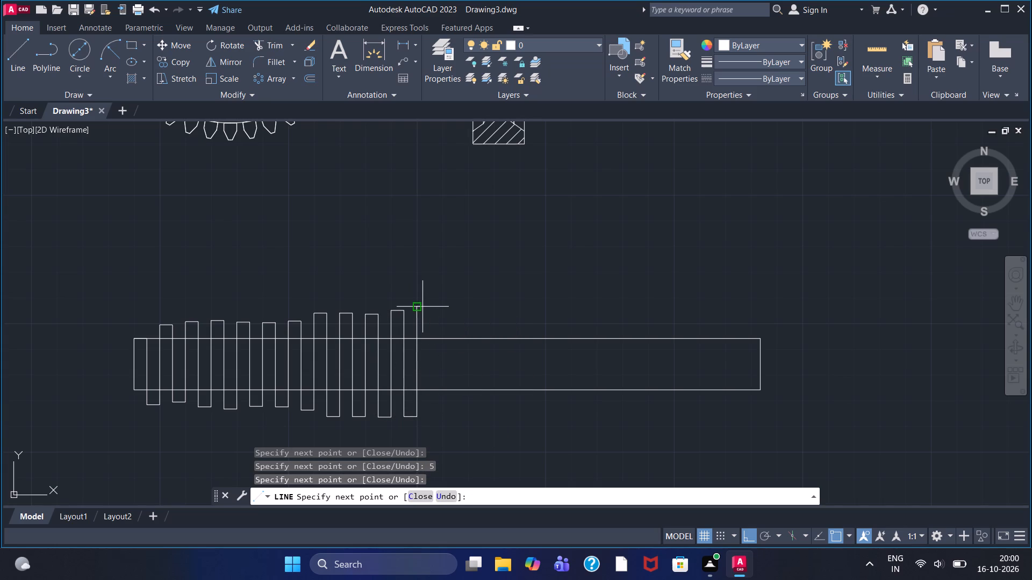
key(5)
key(Return)
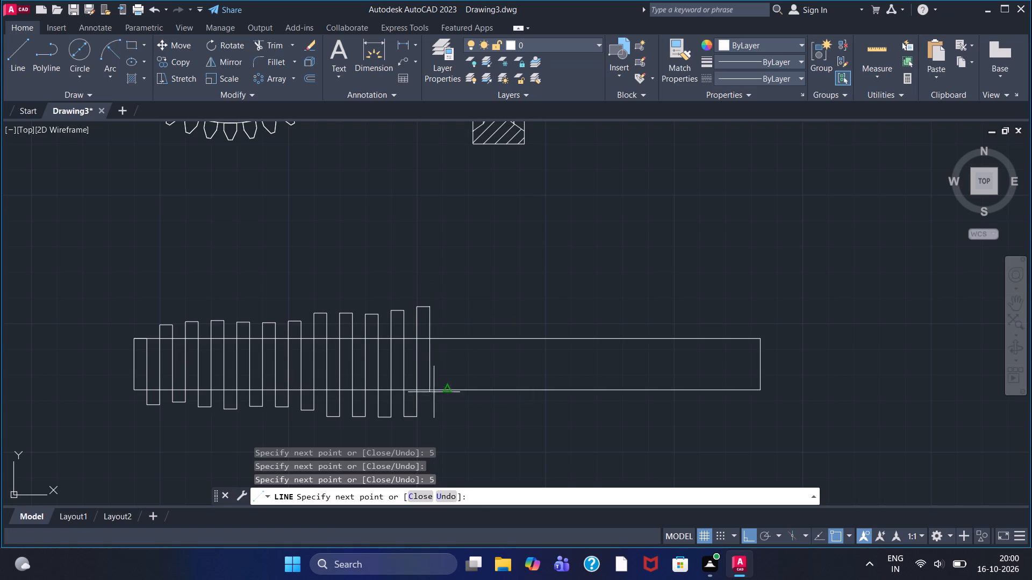
click(429, 418)
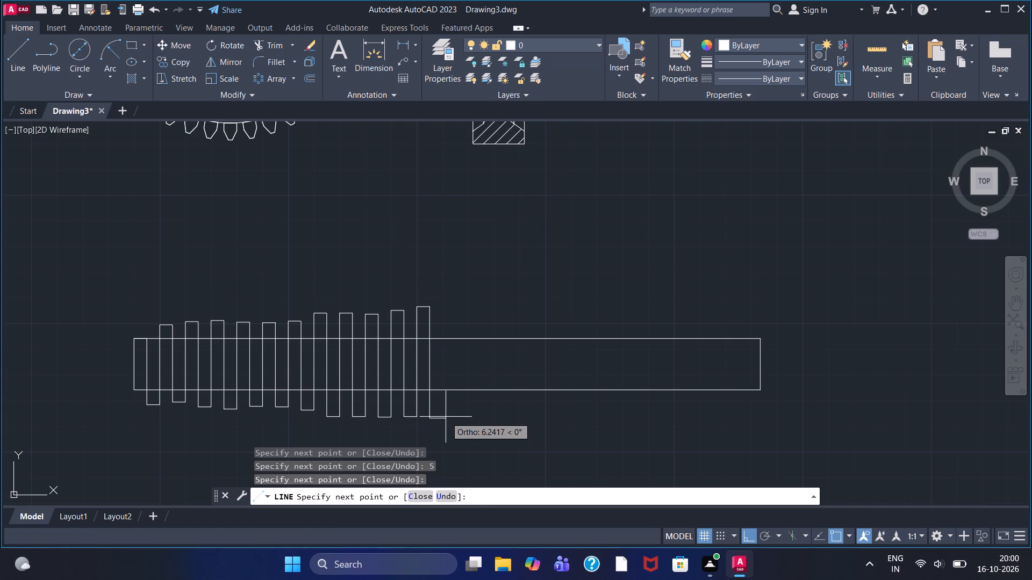
key(5)
key(Return)
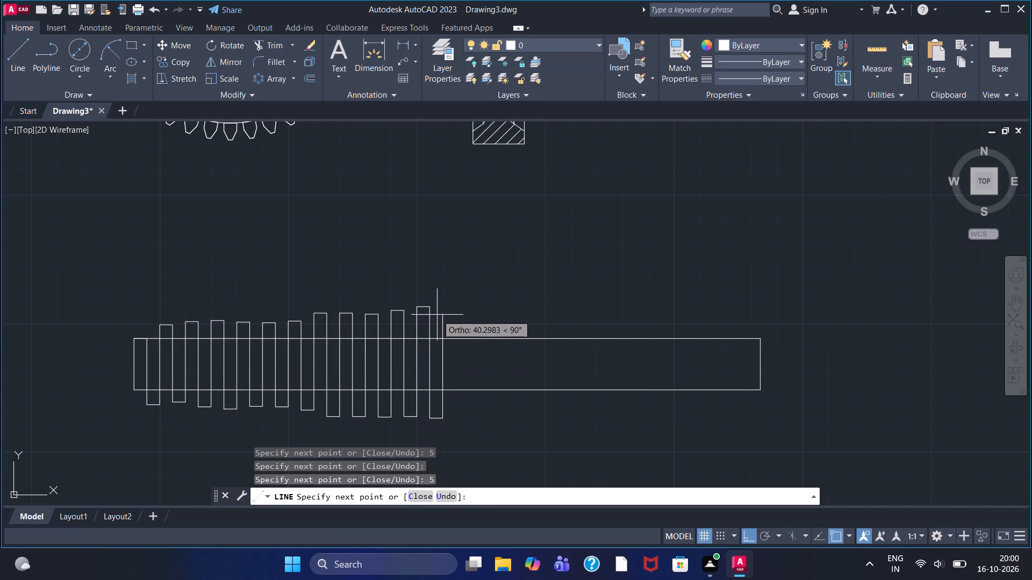
Extend the zigzag with four alternating verticals past both strip edges, starting about 41 up and 40 down, each followed by 5 right.
click(438, 311)
key(5)
key(Return)
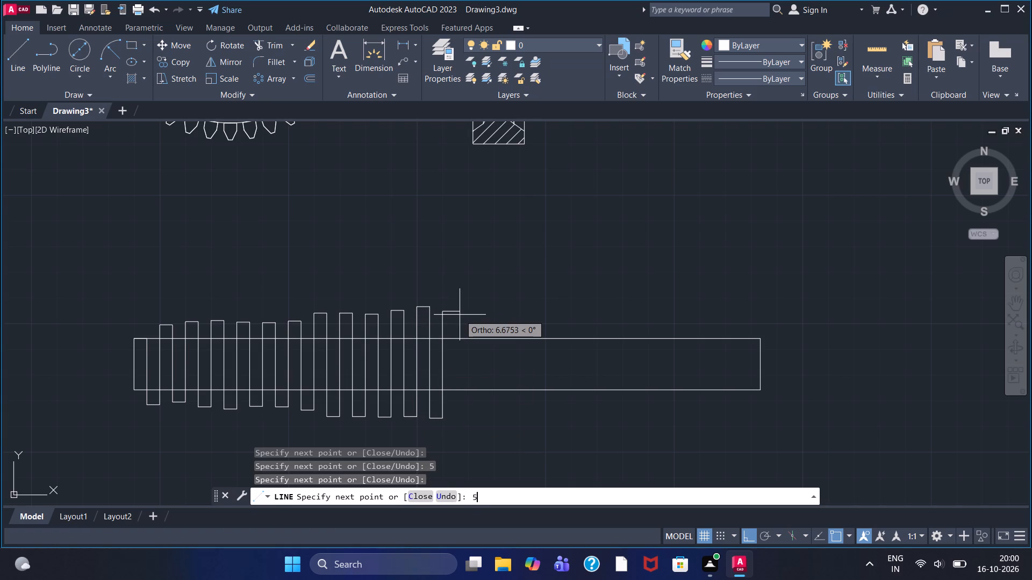
click(455, 416)
key(5)
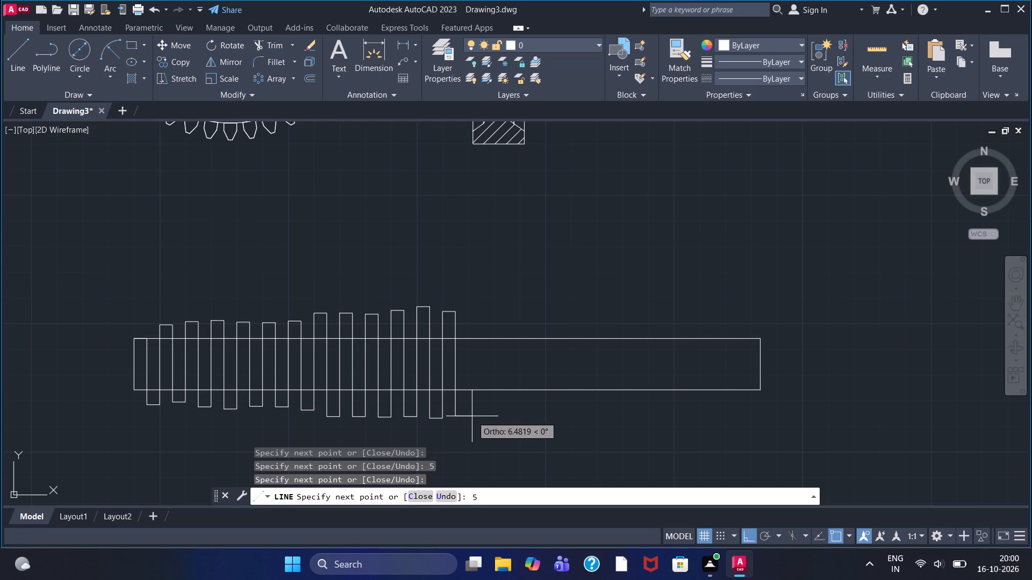
key(Return)
click(468, 313)
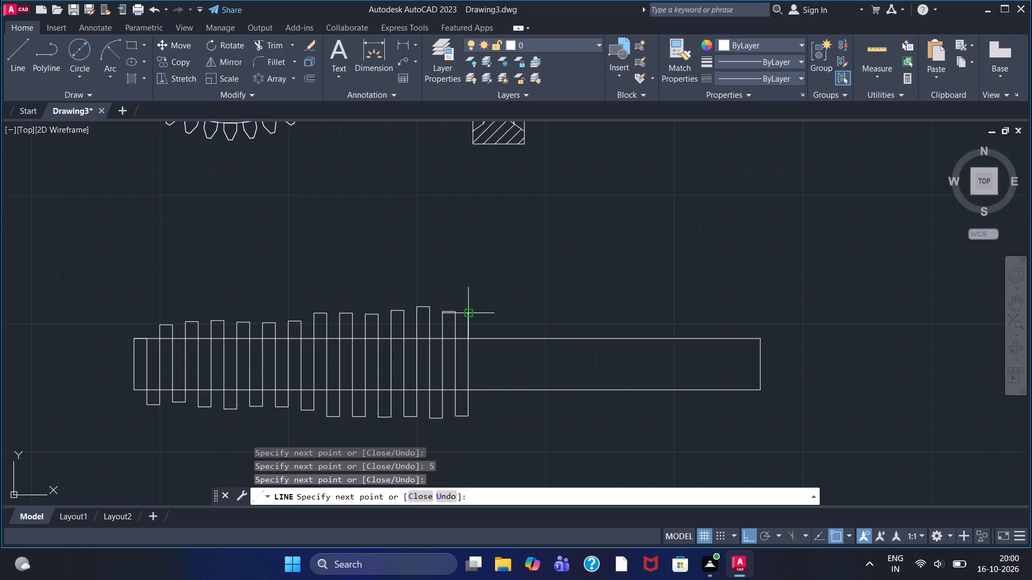
key(5)
key(Return)
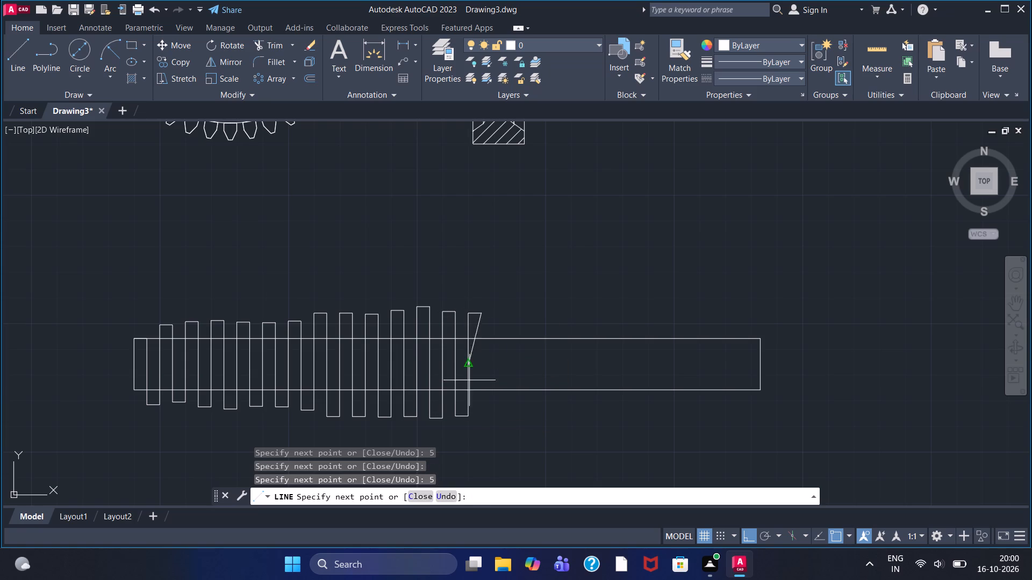
click(478, 412)
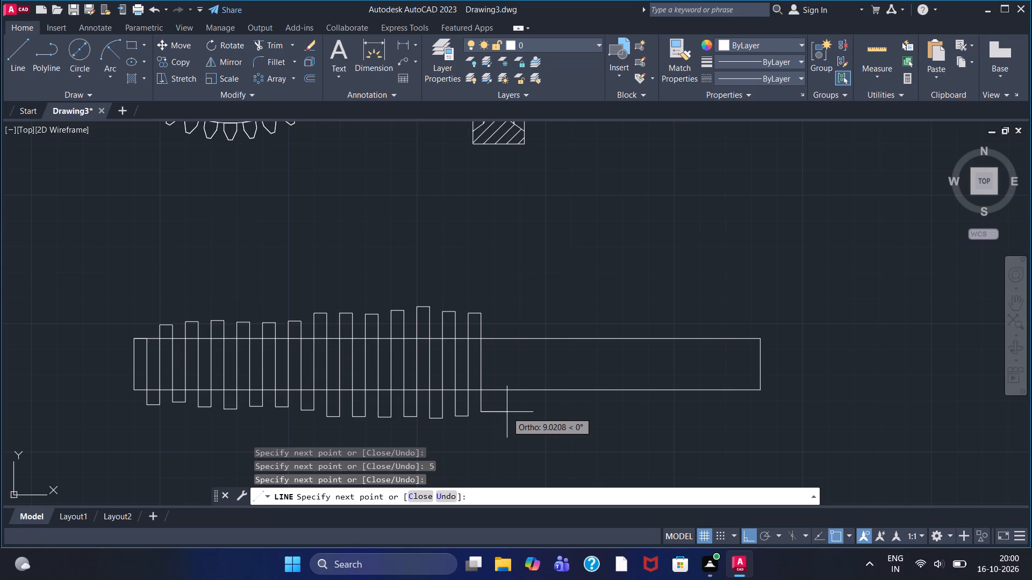
key(5)
key(Return)
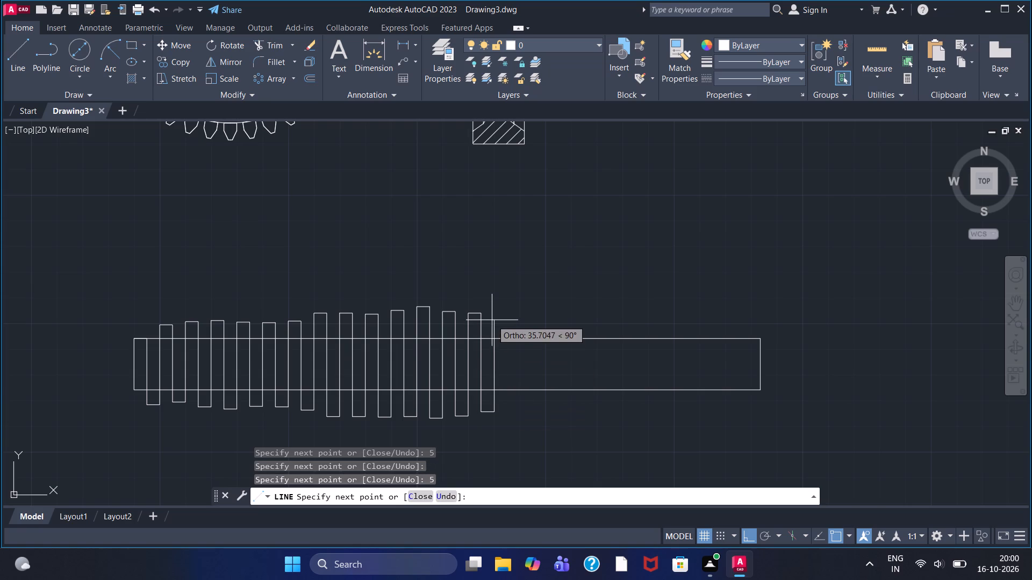
Continue the zigzag with four alternating verticals past both strip edges, starting about 36 up, each followed by 5 right.
double_click(492, 320)
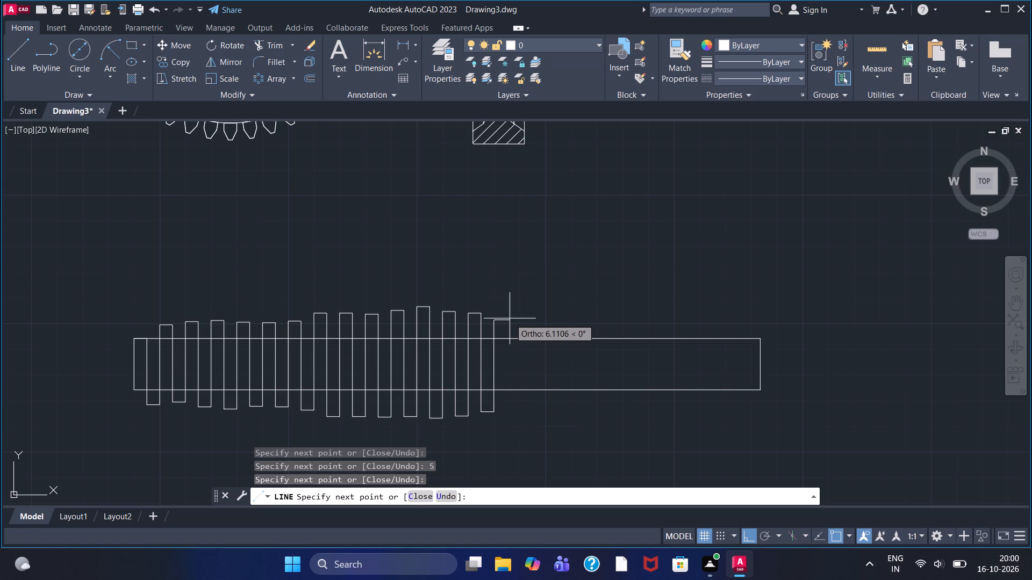
key(5)
key(Return)
double_click(511, 409)
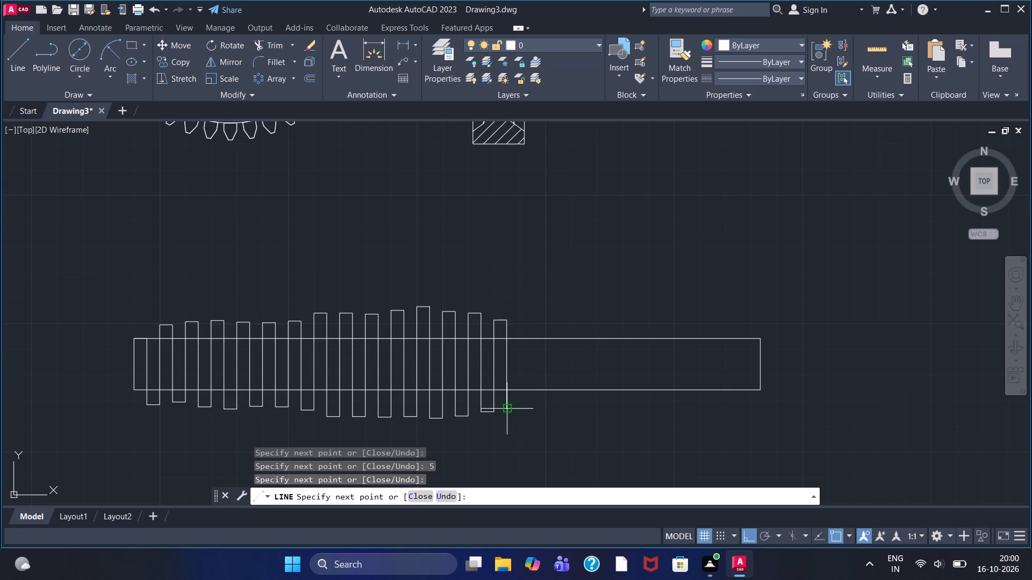
key(5)
key(Return)
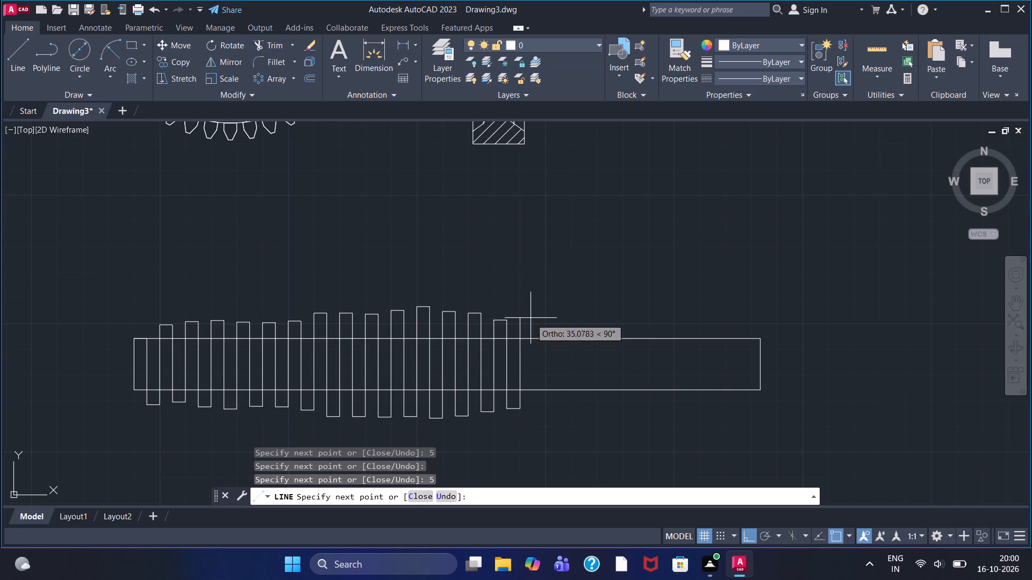
click(531, 318)
key(5)
key(Return)
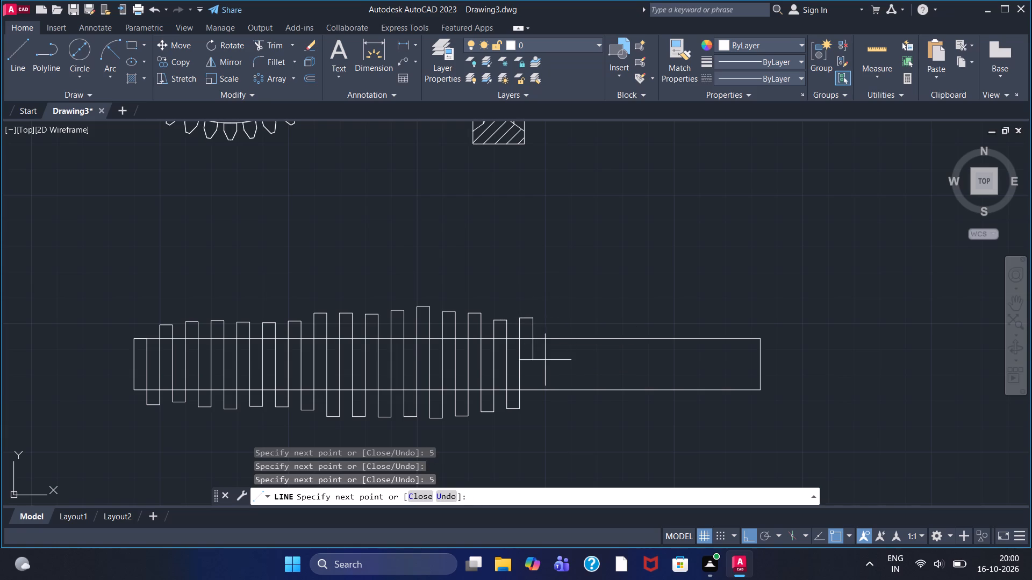
double_click(540, 409)
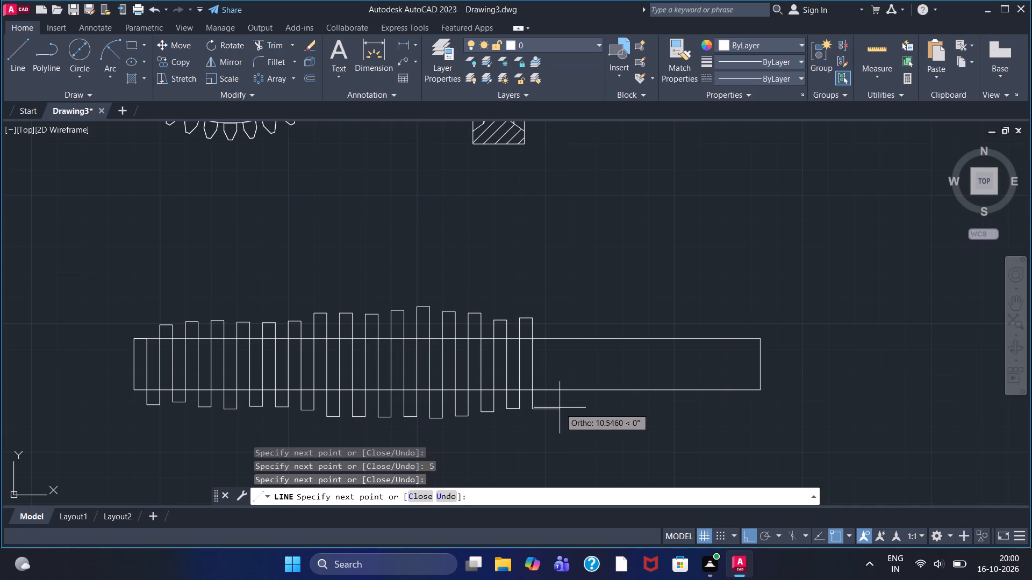
key(5)
key(Return)
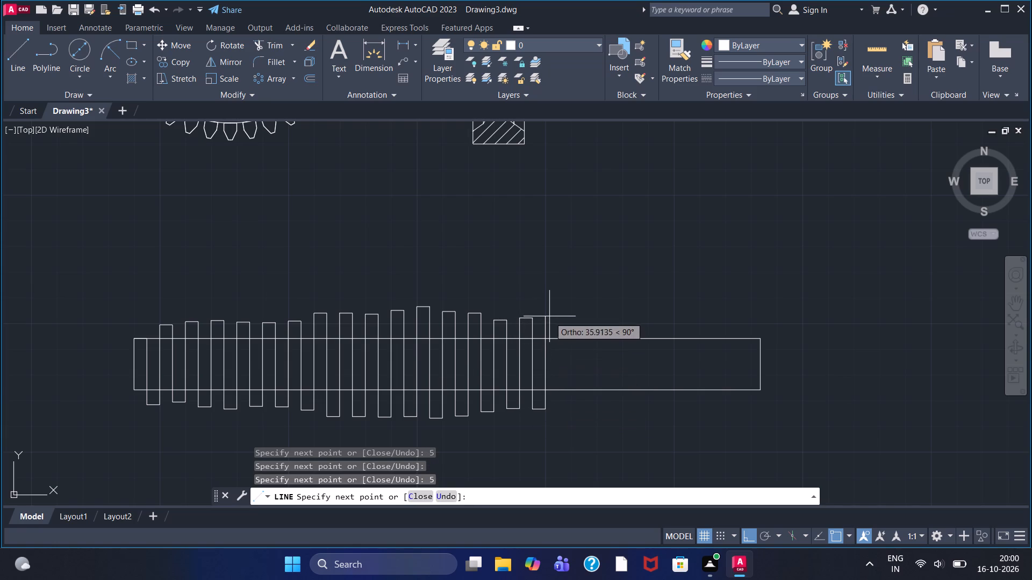
Continue the zigzag with four alternating verticals past both strip edges, starting about 36 up, each followed by 5 right.
double_click(549, 316)
key(5)
key(Return)
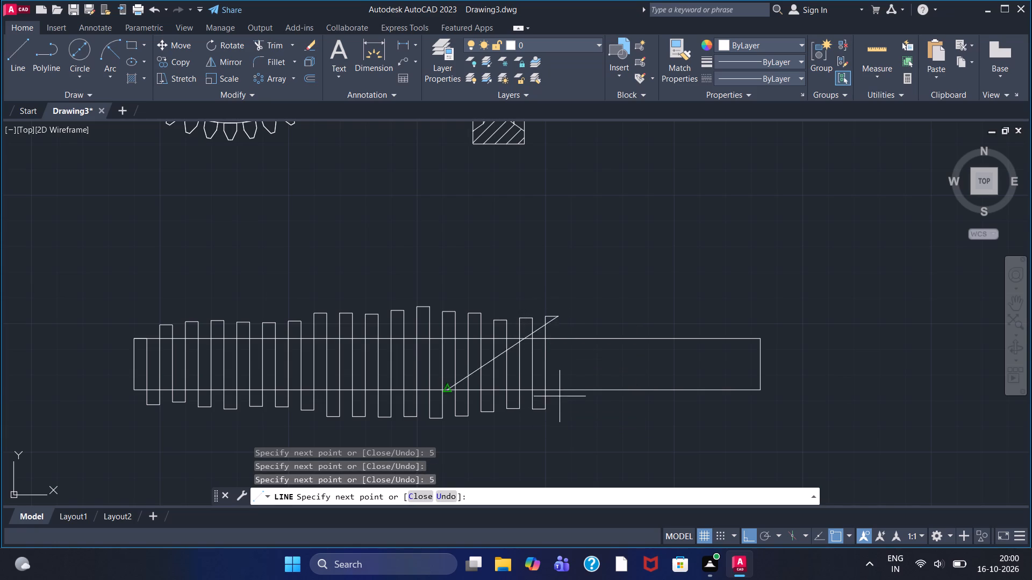
double_click(562, 411)
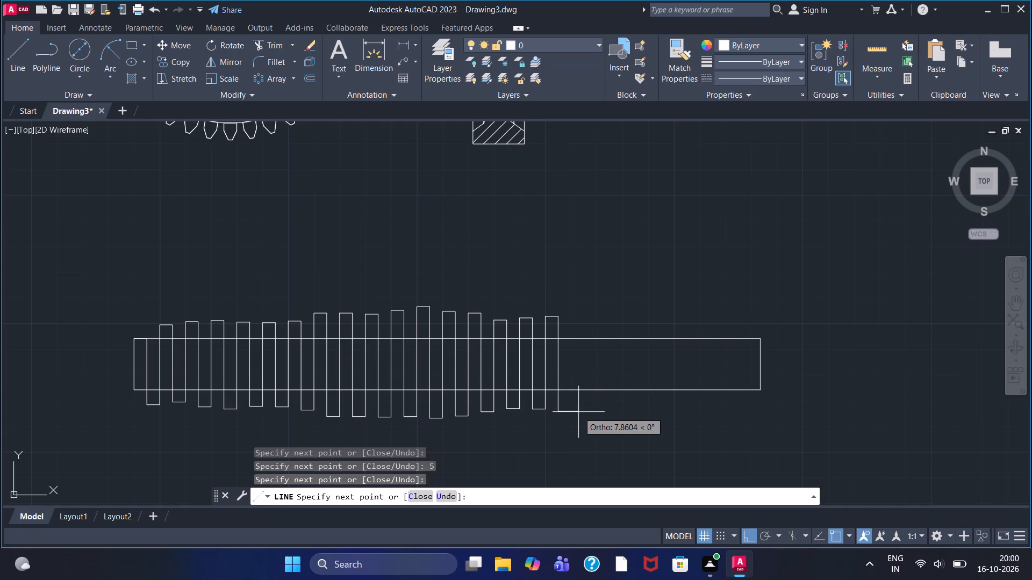
key(5)
key(Return)
double_click(572, 314)
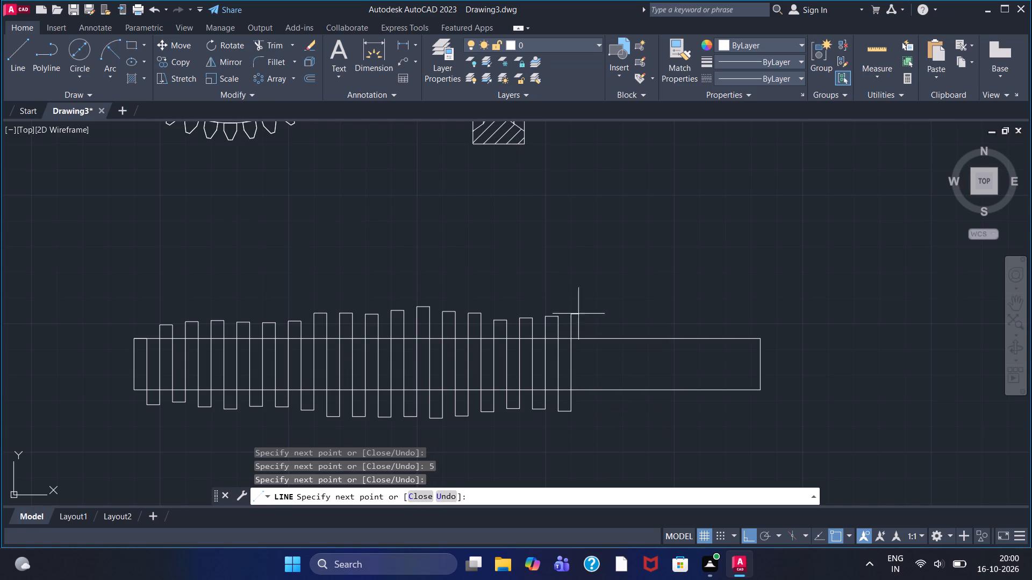
key(5)
key(Return)
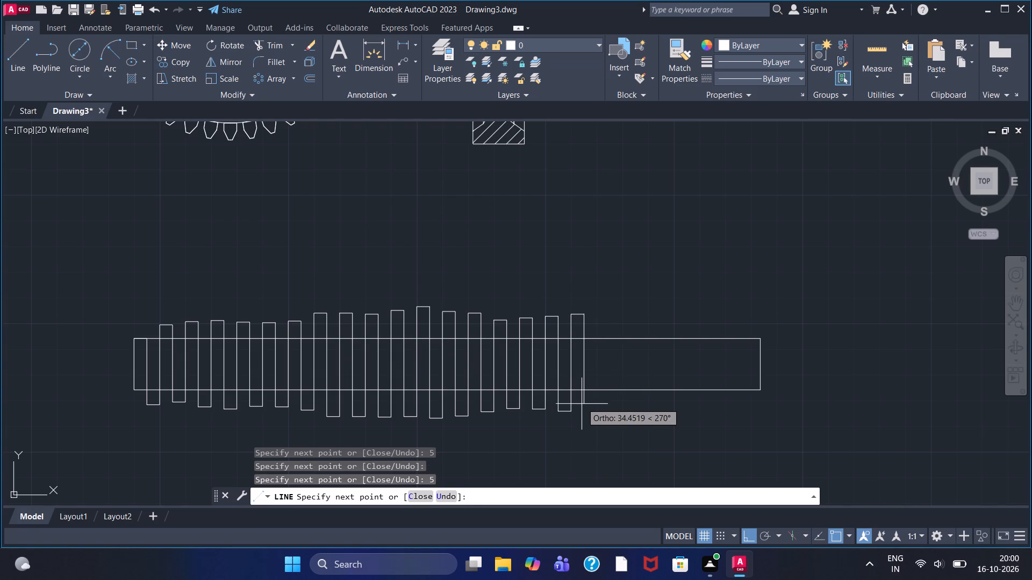
click(584, 413)
key(5)
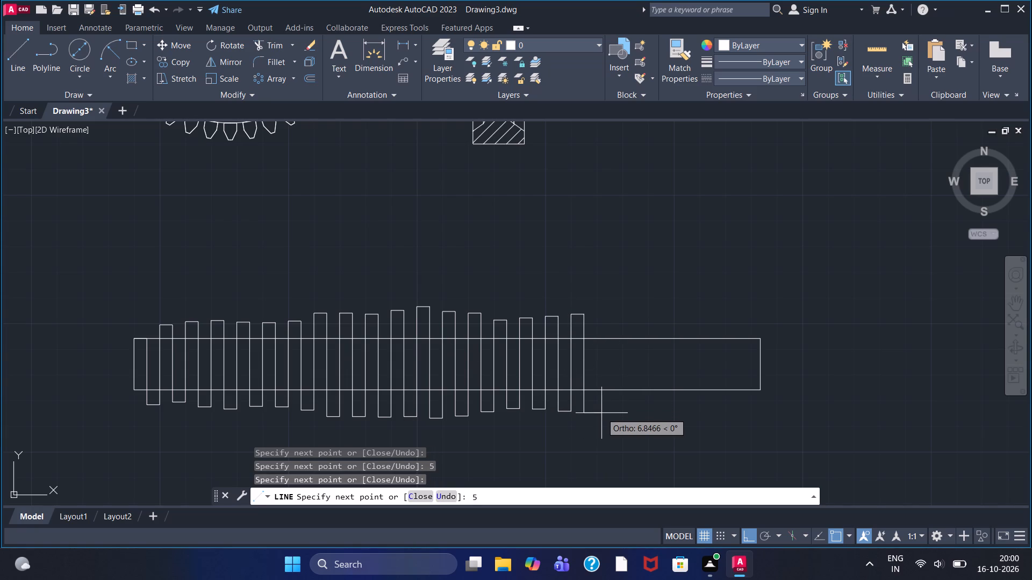
key(Return)
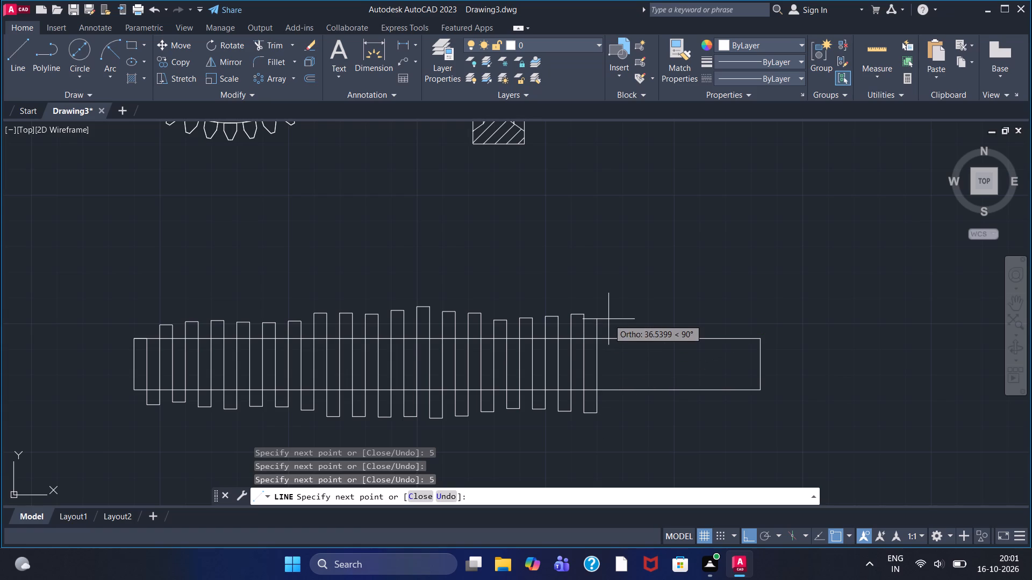
Add four more alternating zigzag verticals past both strip edges, starting about 38 up and 38 down, each followed by 5 right.
click(606, 315)
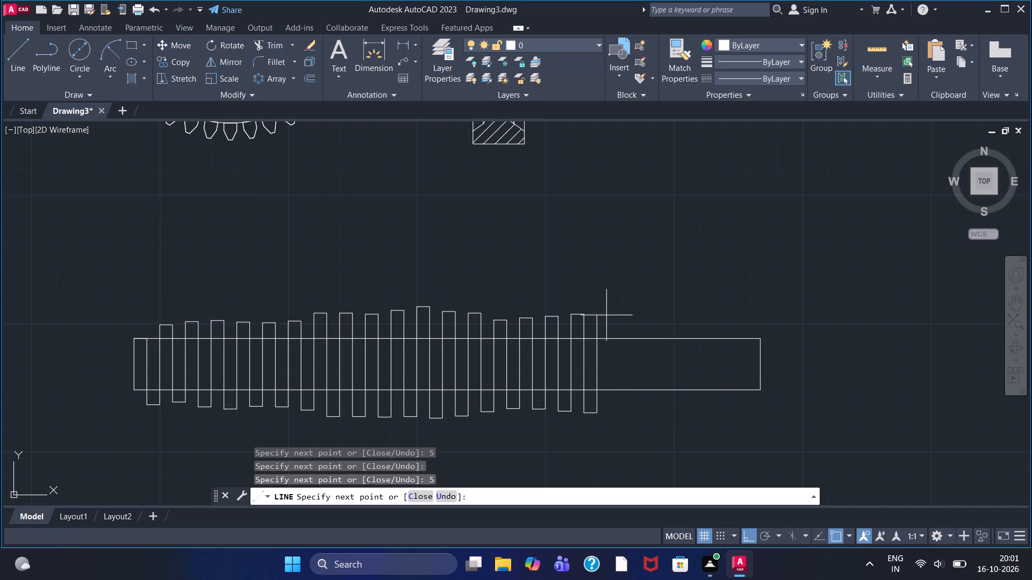
key(5)
key(Return)
click(614, 412)
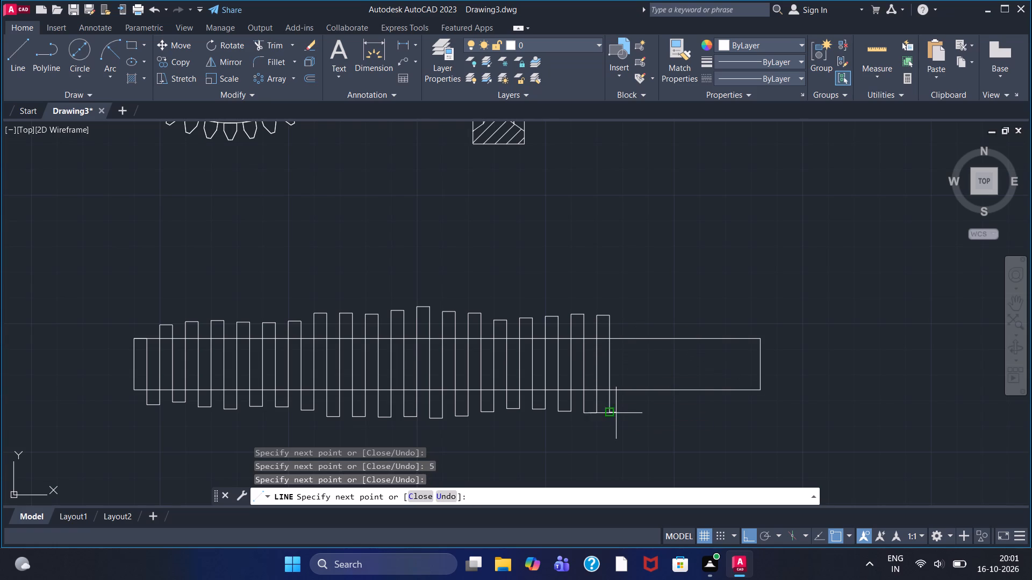
key(5)
key(Return)
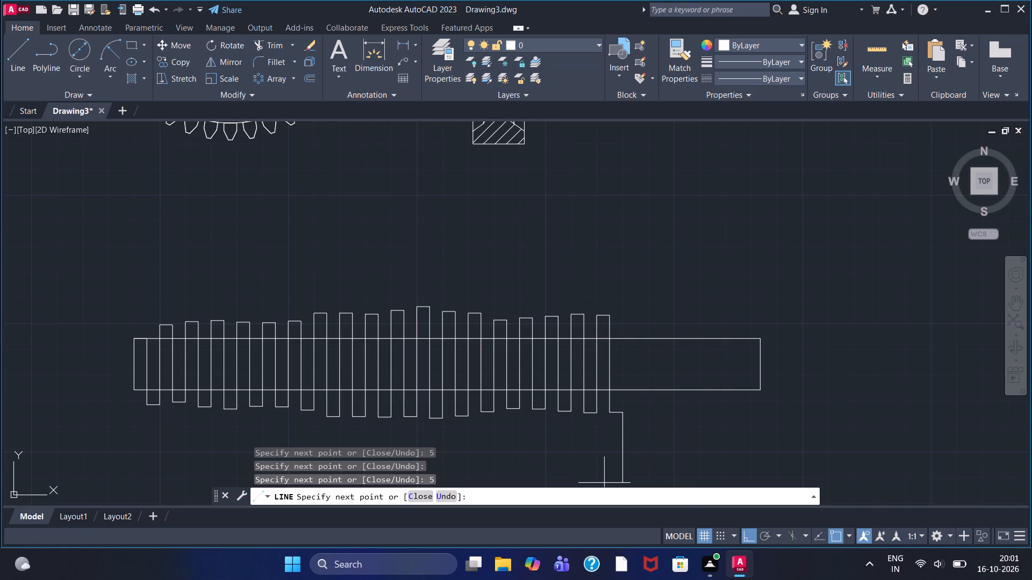
click(623, 317)
key(5)
key(Return)
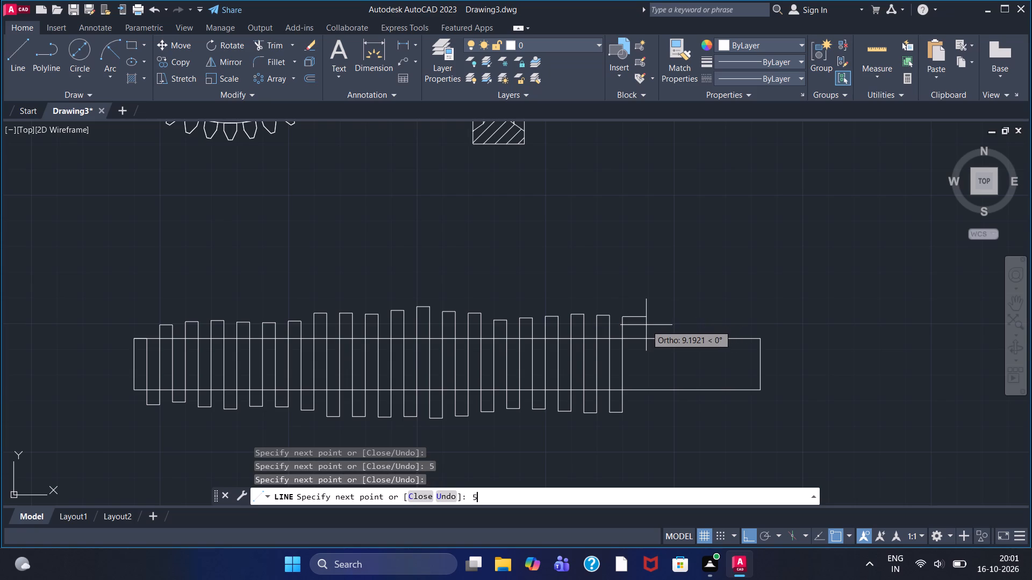
key(5)
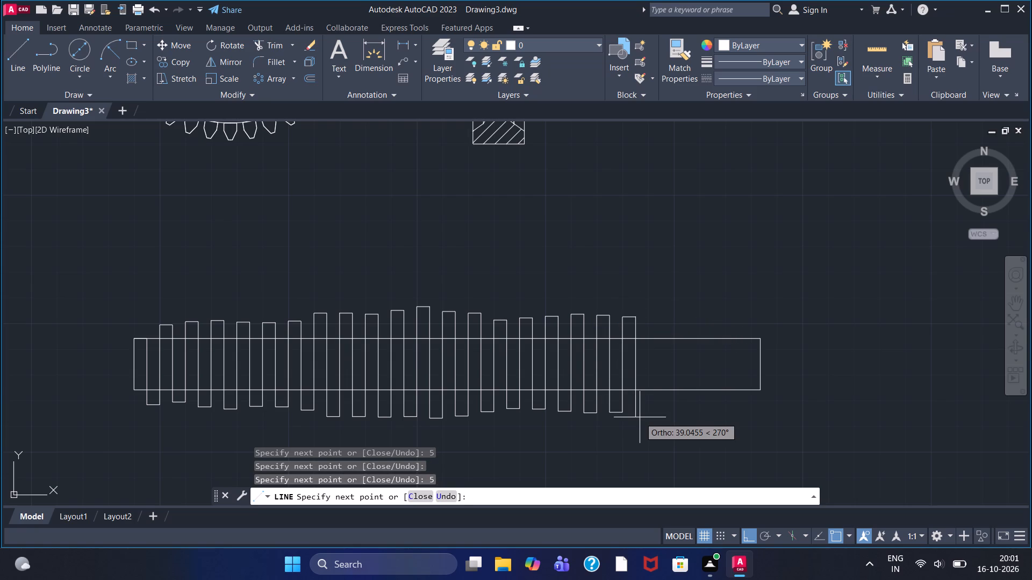
key(BackSpace)
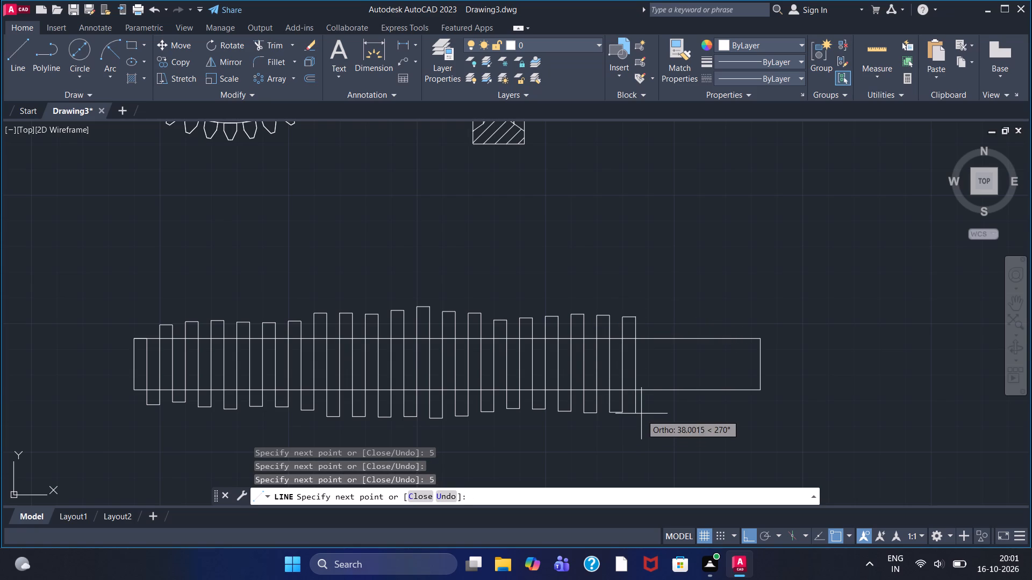
click(640, 408)
key(5)
key(Return)
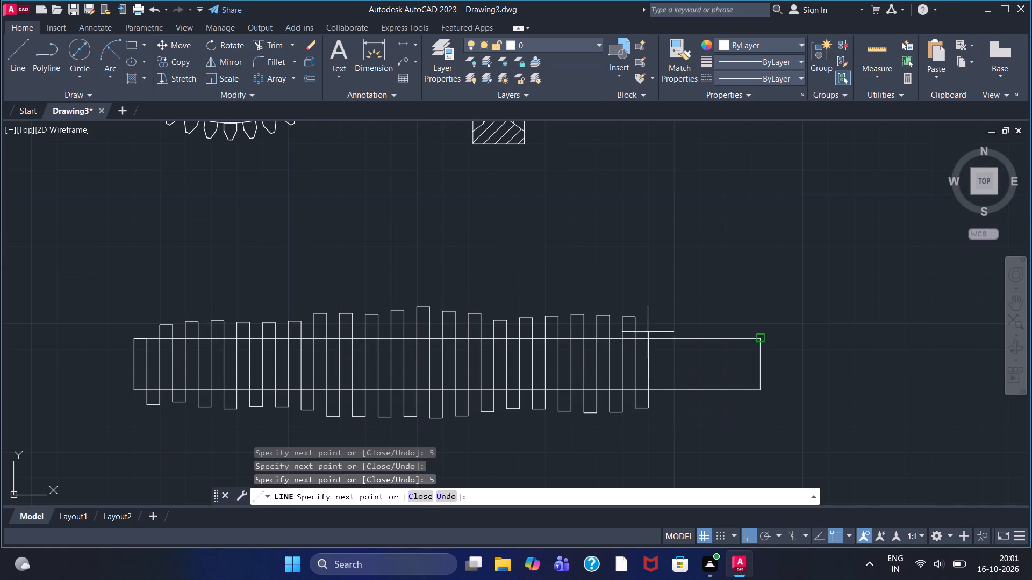
Extend the zigzag 5 up and on past the top edge, then three more alternating verticals about 36 long, with 5 right after each vertical.
key(5)
key(Return)
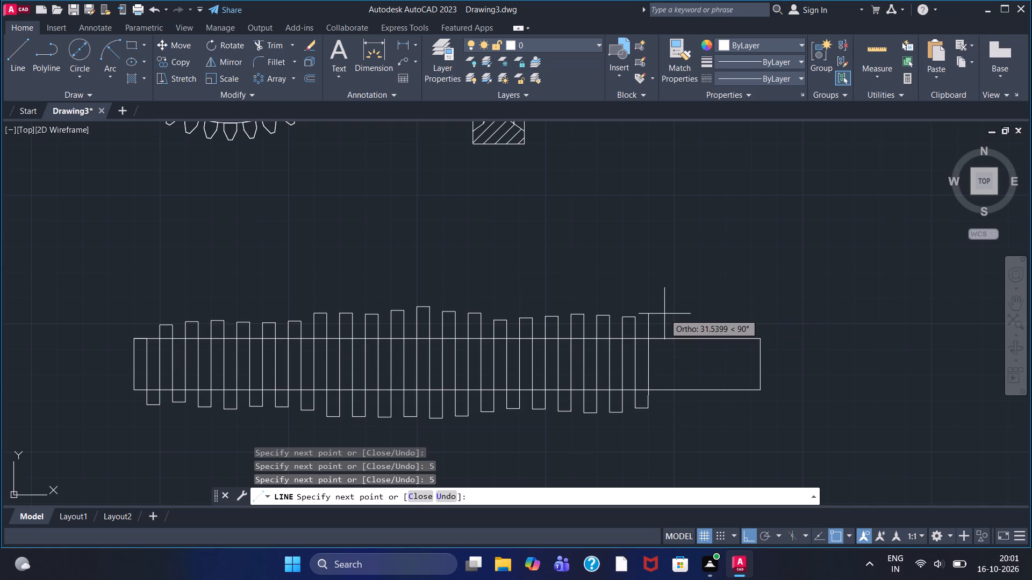
click(656, 320)
key(5)
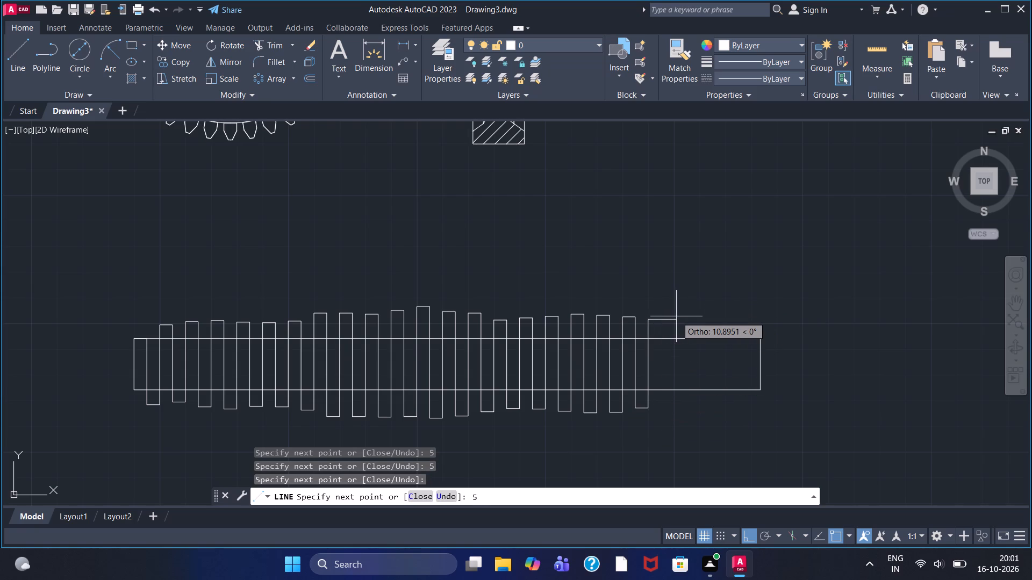
key(Return)
click(658, 411)
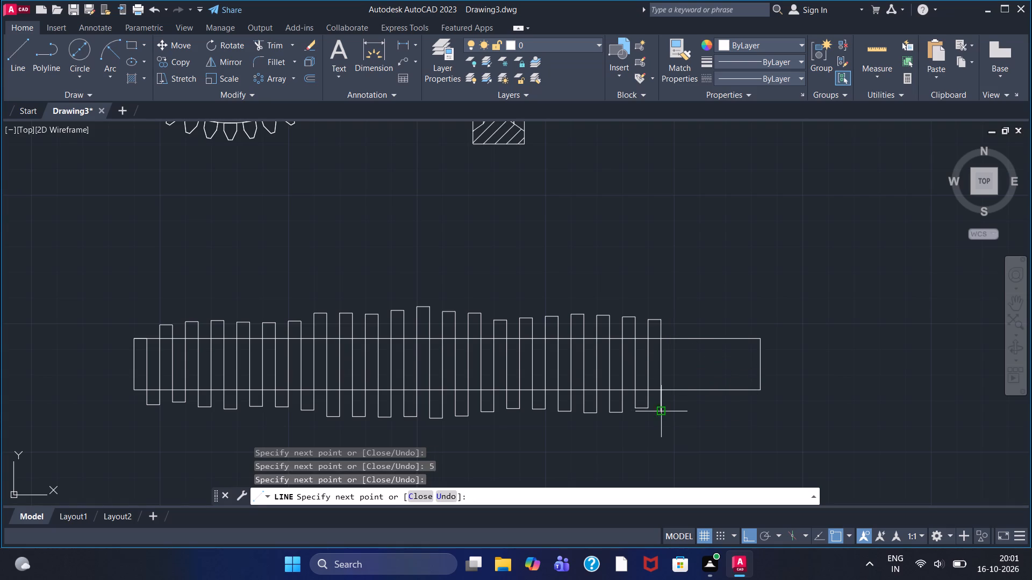
key(5)
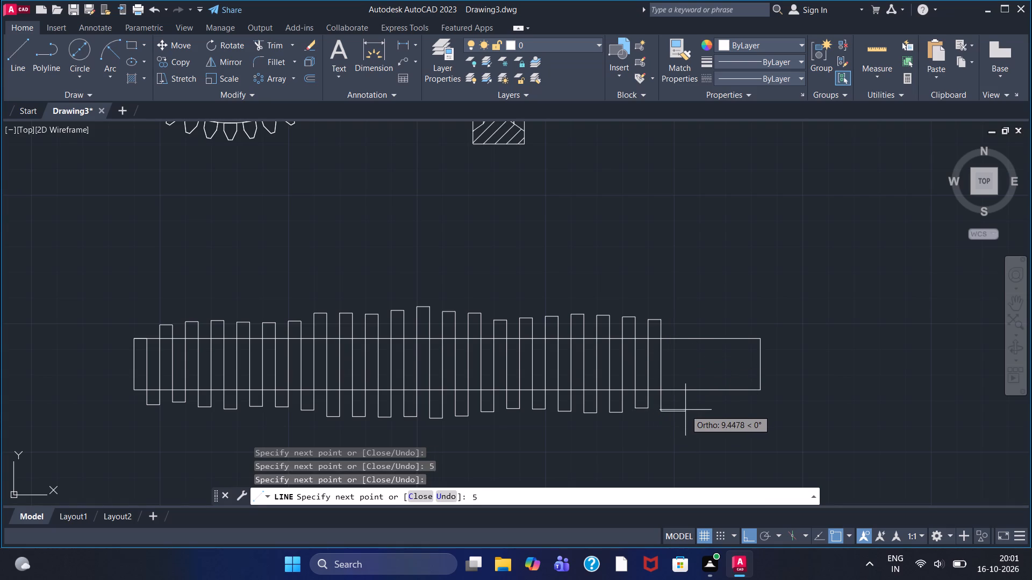
key(Return)
click(671, 317)
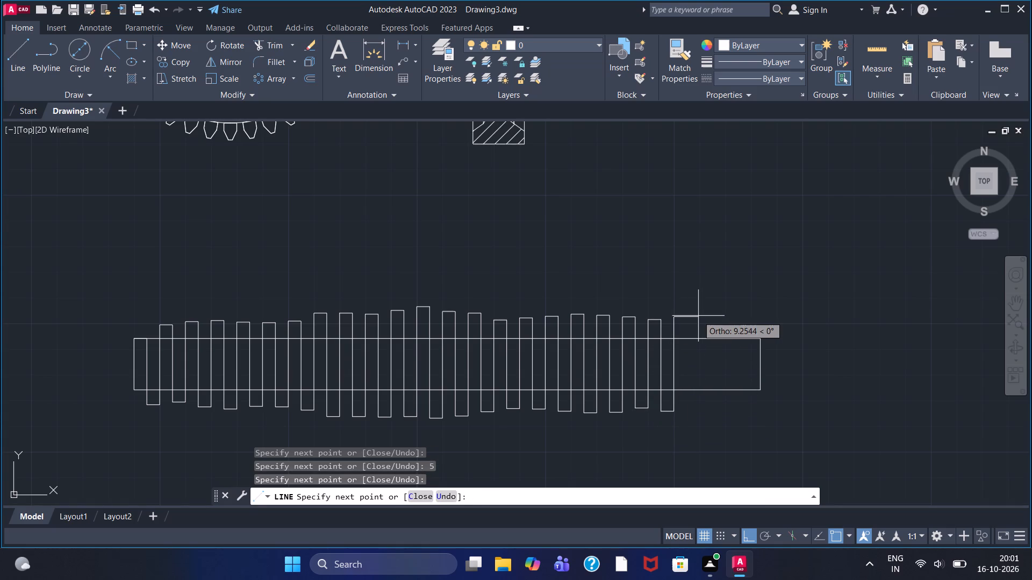
key(5)
key(Return)
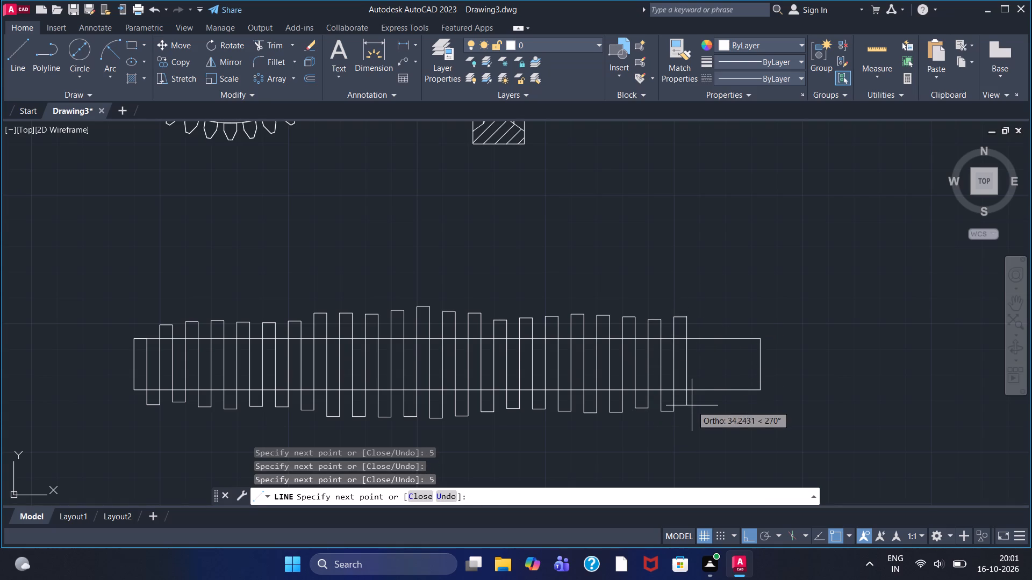
click(691, 412)
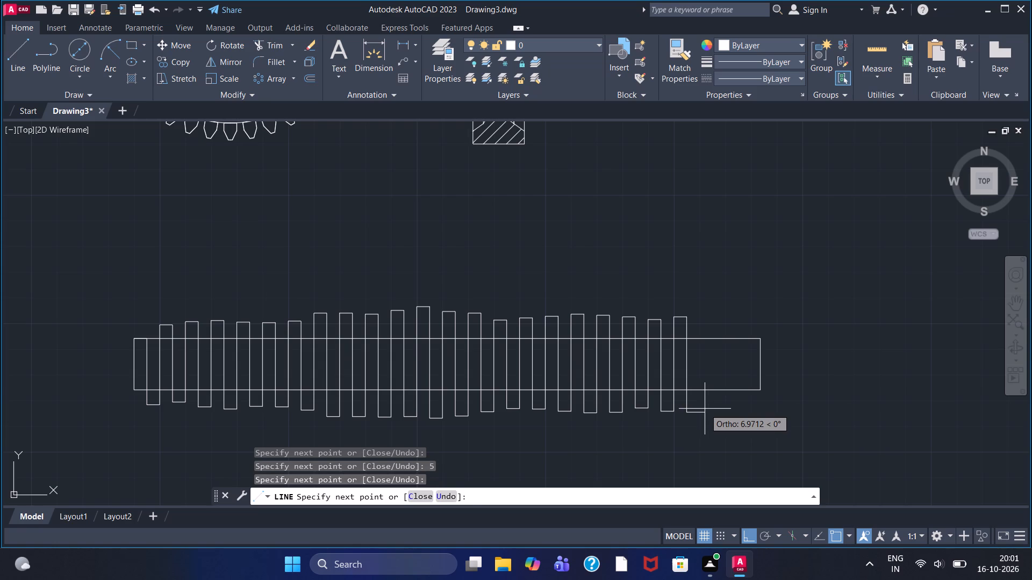
key(5)
key(Return)
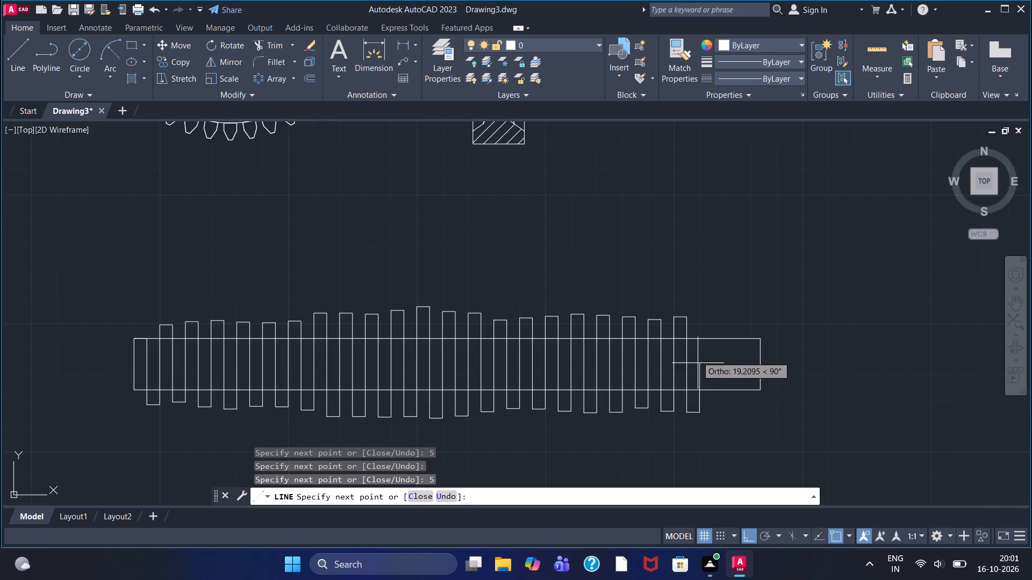
Complete the zigzag with four alternating verticals starting about 37 up, each followed by 5 right, and end it with a vertical about 34 up.
click(694, 317)
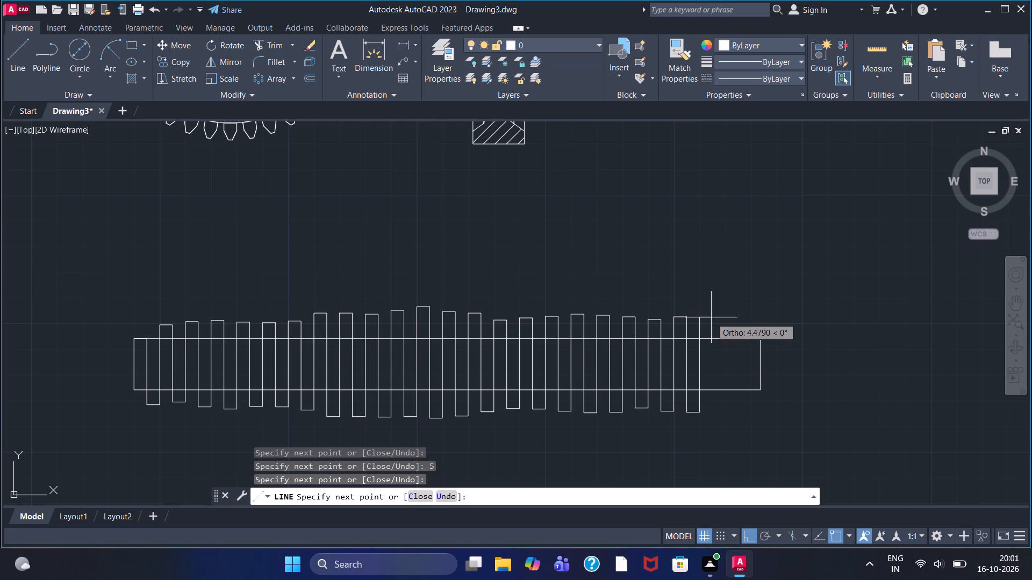
key(5)
key(Return)
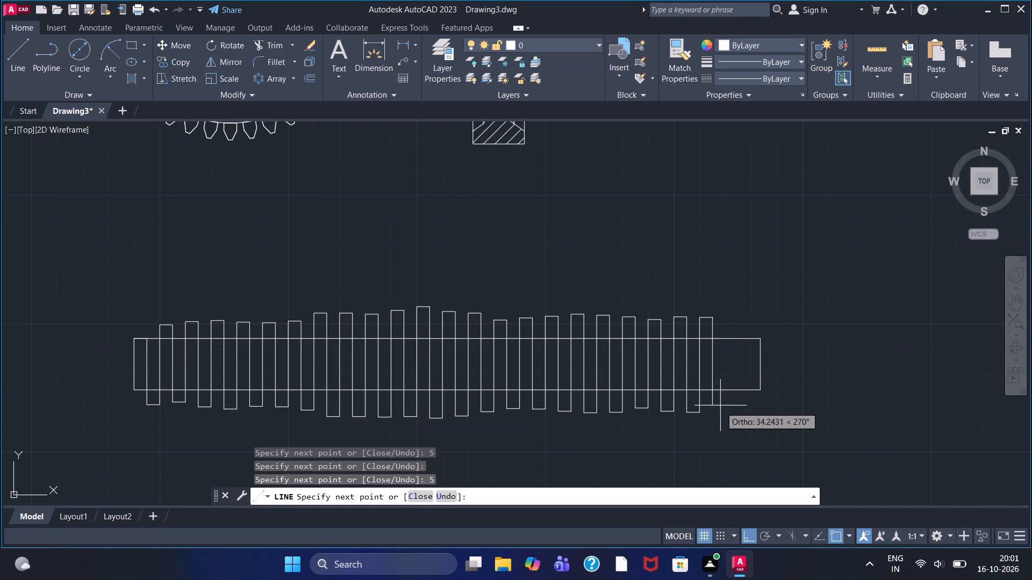
click(718, 415)
key(5)
key(Return)
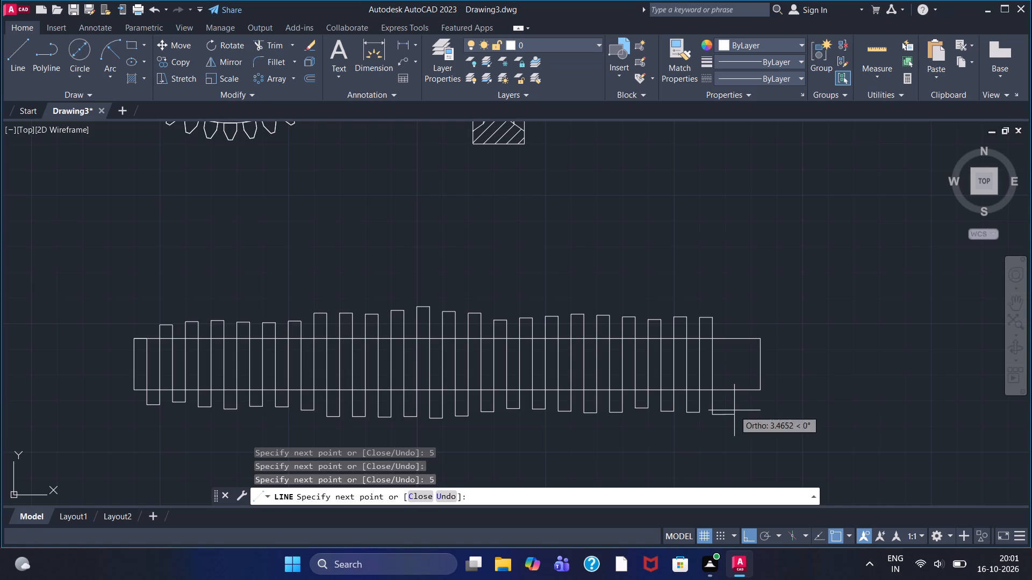
click(722, 322)
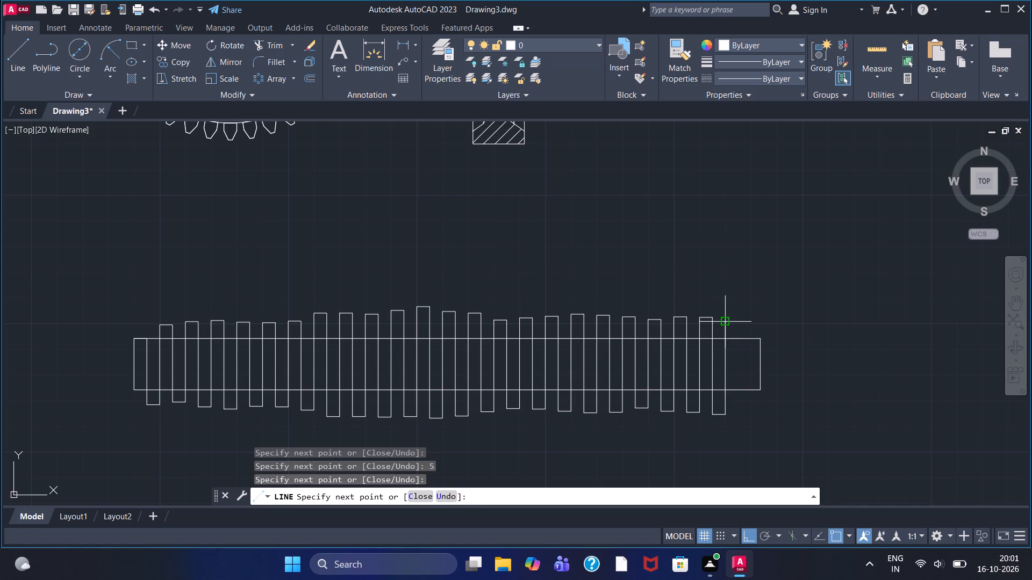
key(5)
key(Return)
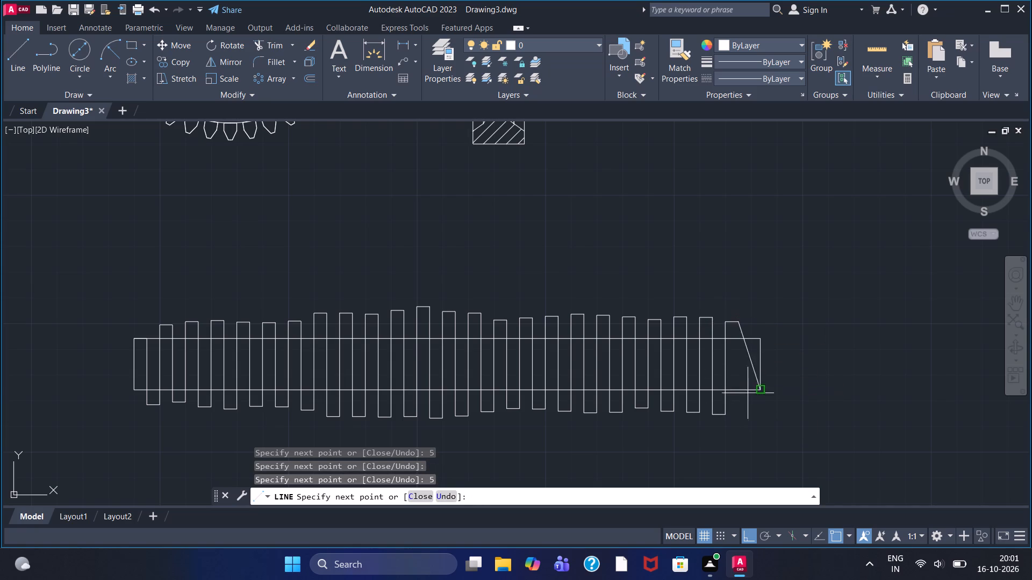
click(749, 410)
key(5)
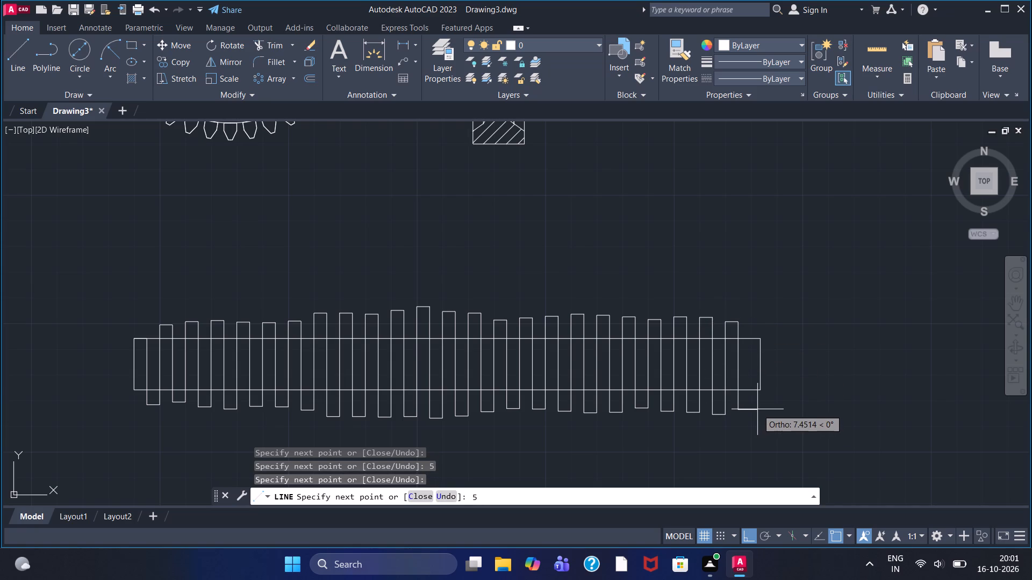
key(Return)
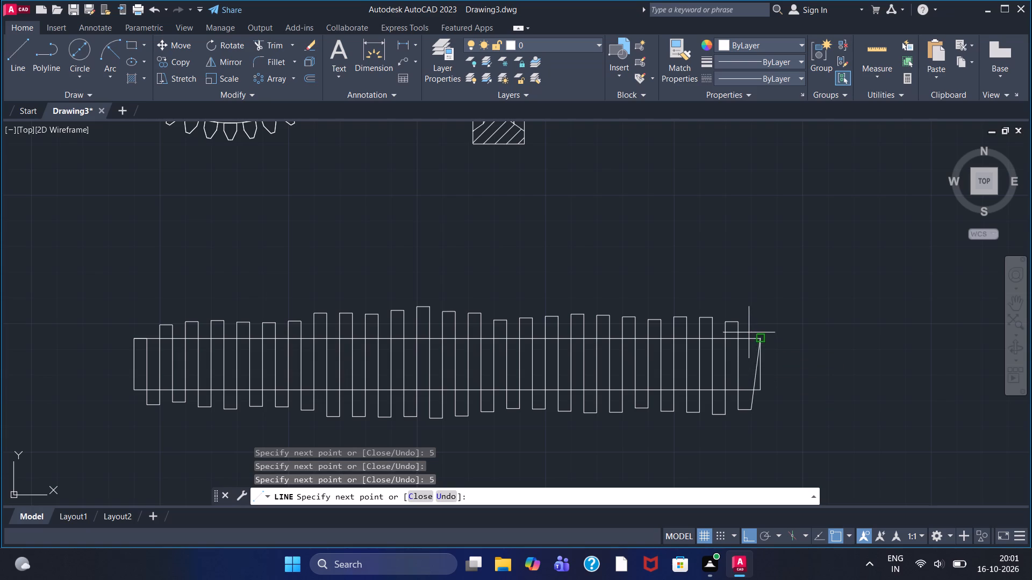
click(747, 321)
right_click(731, 286)
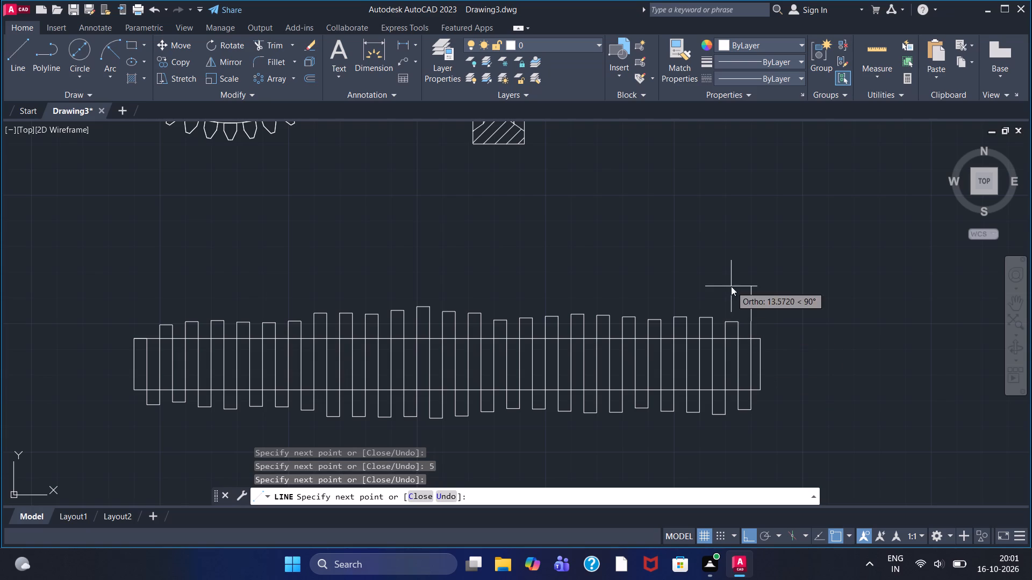
click(739, 293)
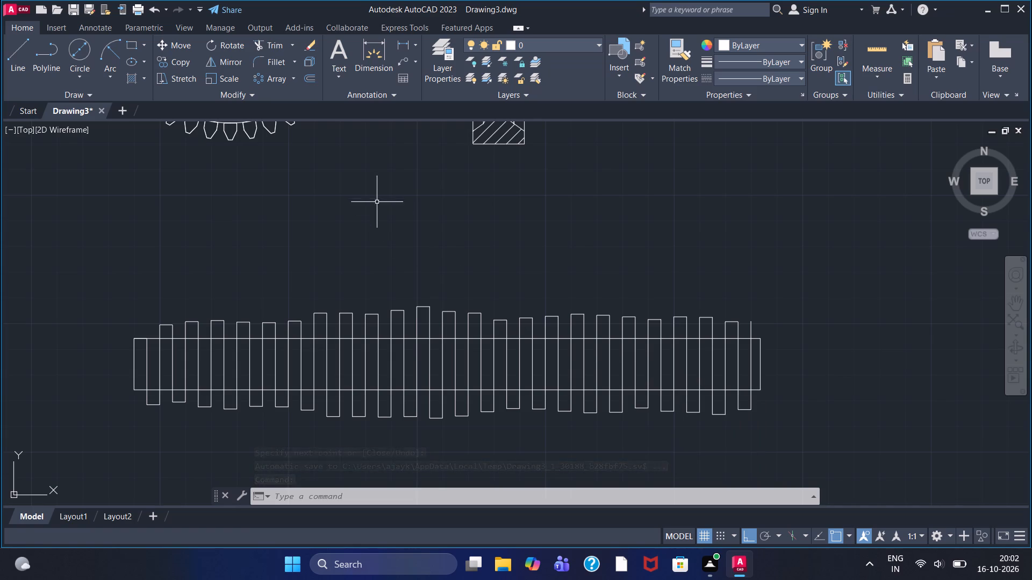
Trim off the first zigzag loop that projects above the strip's top edge, near its left end.
click(272, 40)
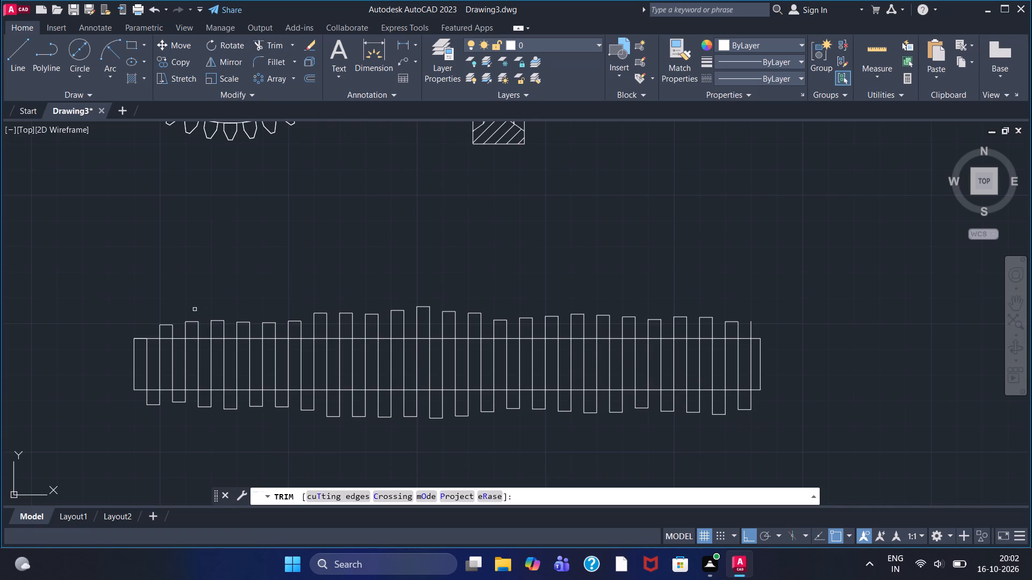
click(159, 330)
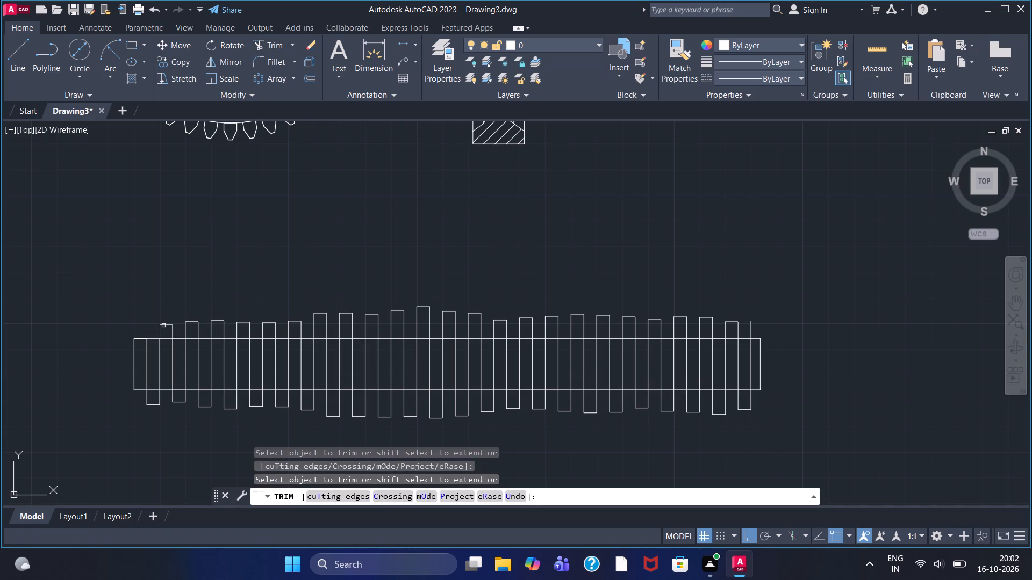
click(163, 325)
click(175, 331)
click(173, 330)
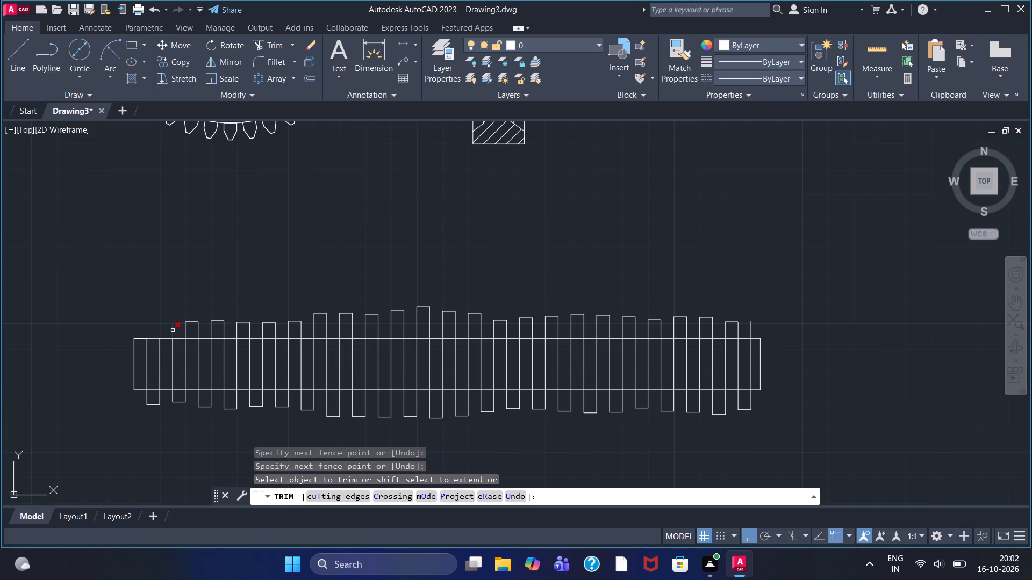
click(171, 329)
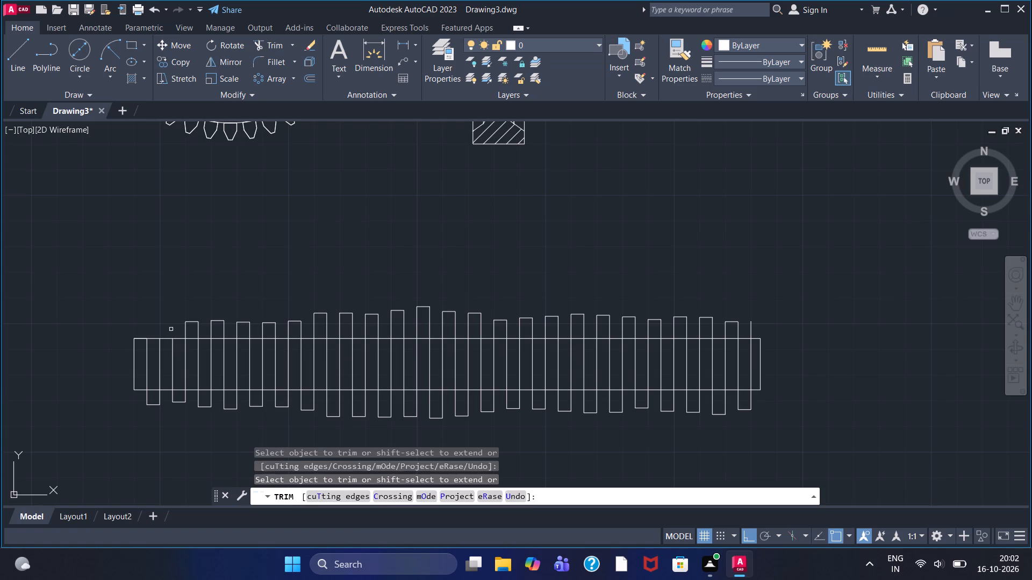
Trim off the next four zigzag loops projecting above the strip's top edge, working rightward from the already trimmed left end.
click(184, 328)
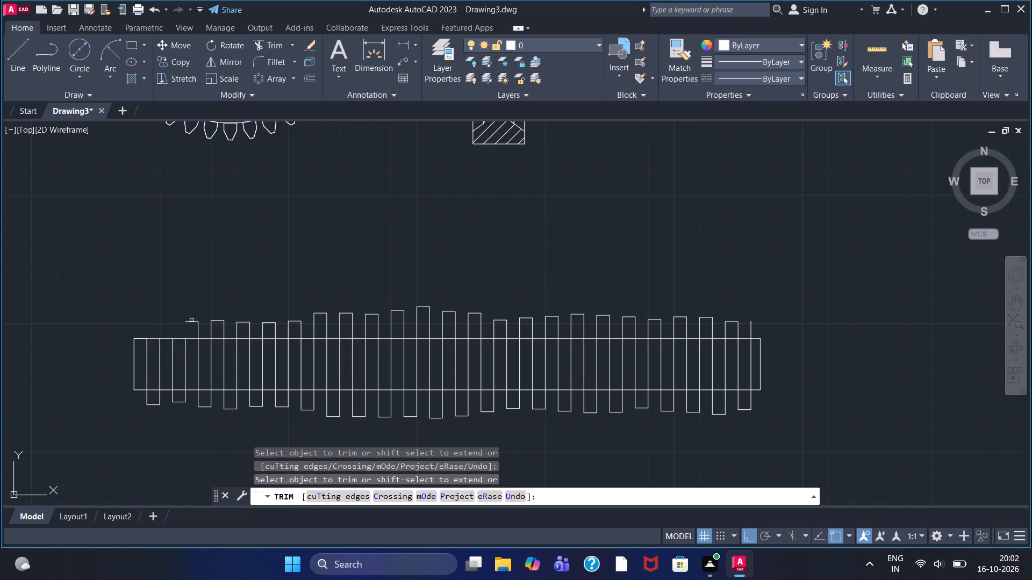
click(193, 322)
click(196, 329)
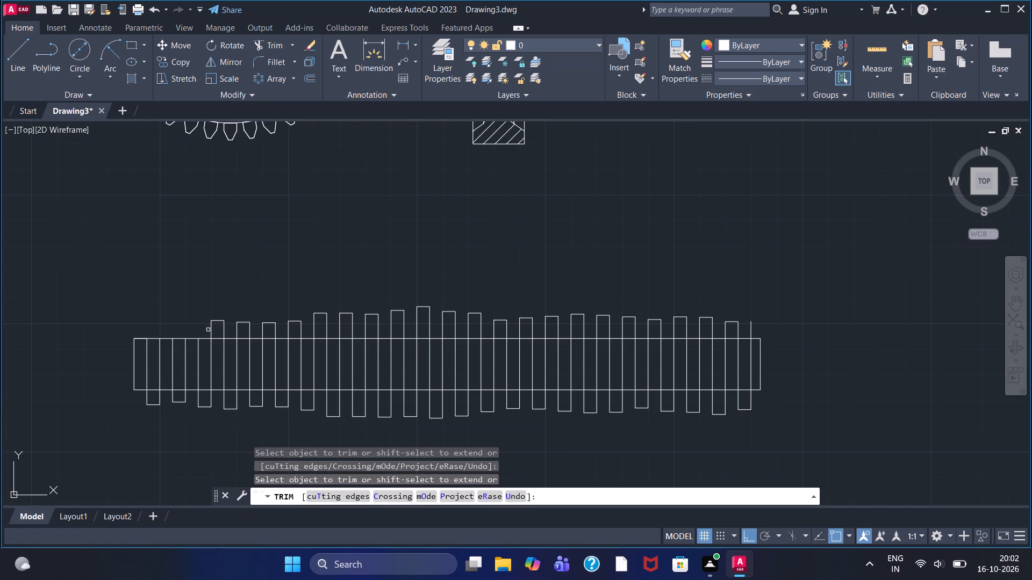
click(210, 329)
click(218, 322)
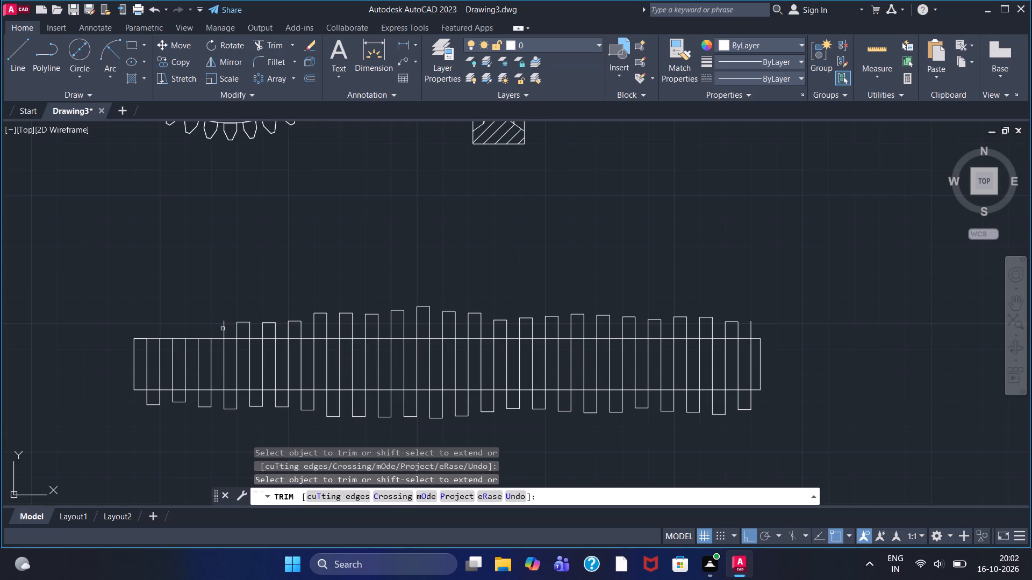
click(223, 329)
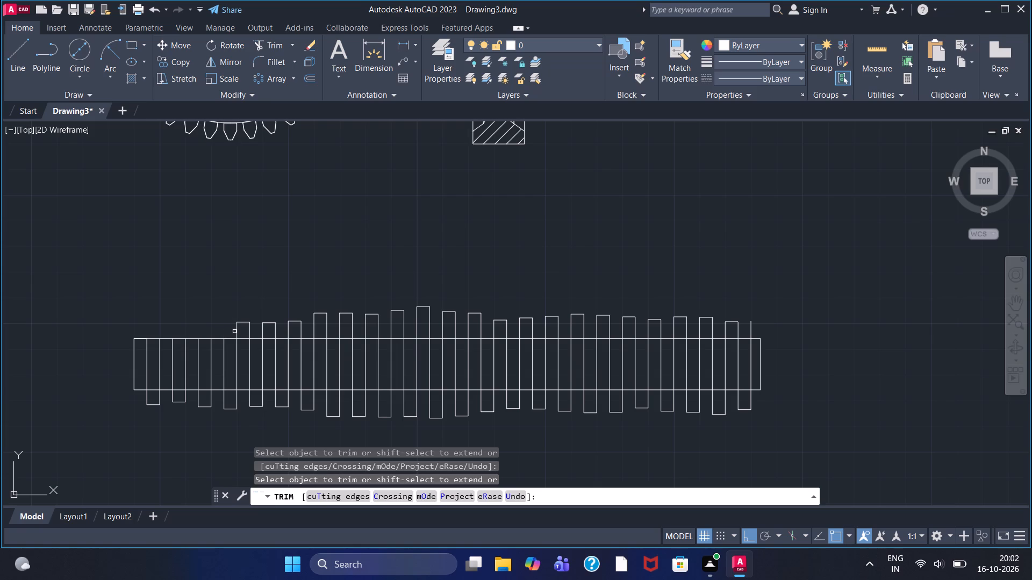
click(238, 328)
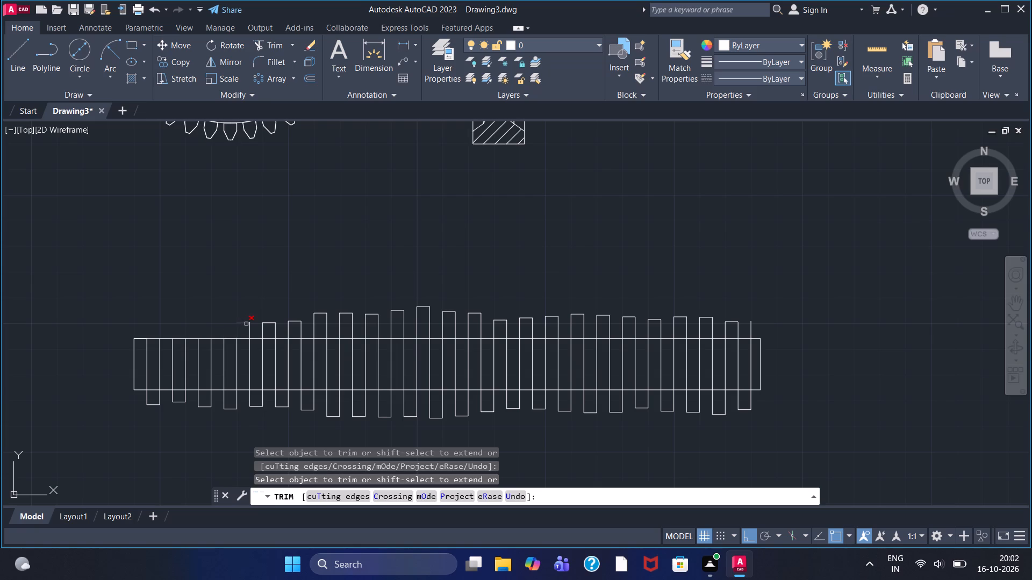
click(247, 323)
click(249, 330)
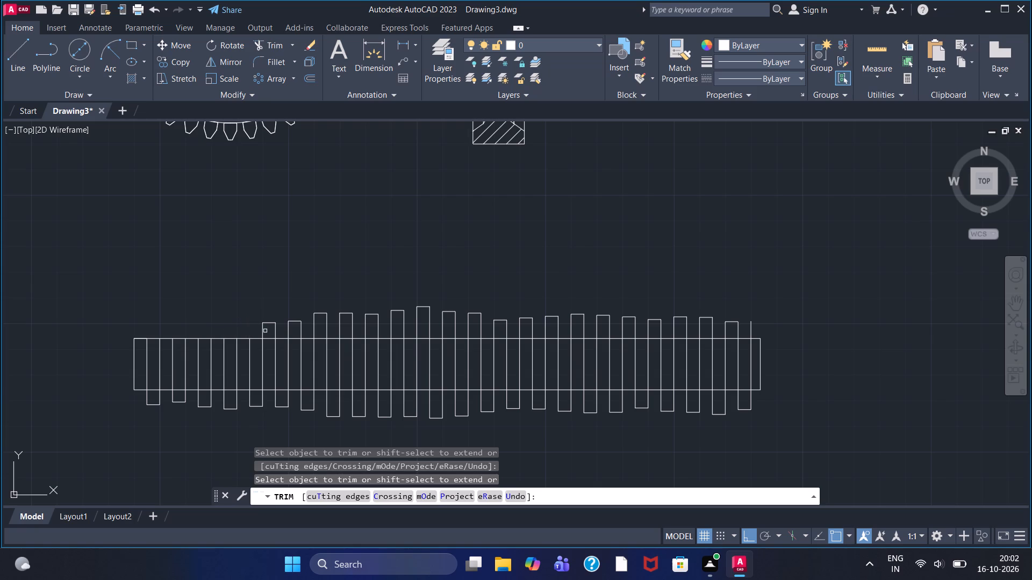
click(261, 331)
click(269, 322)
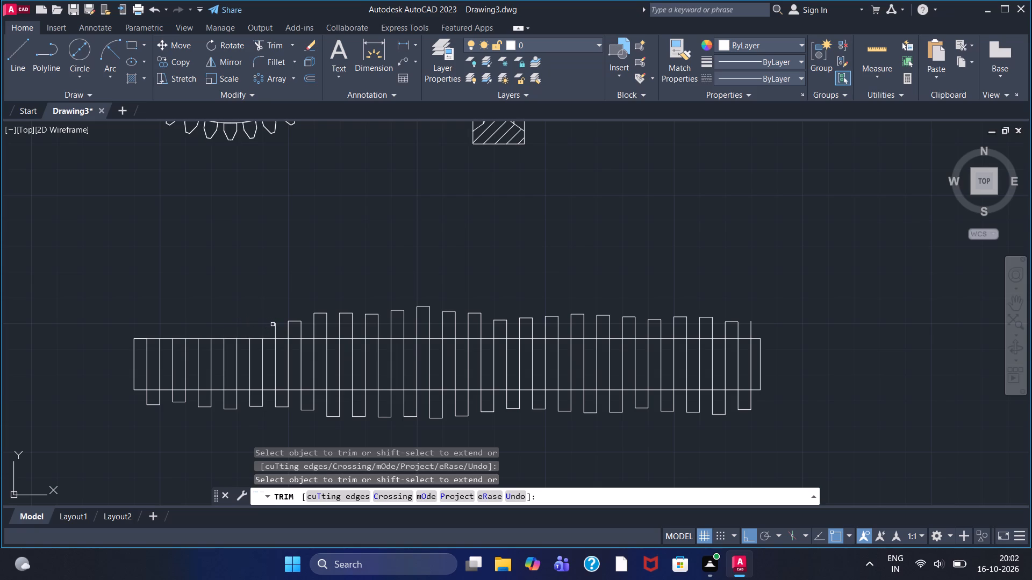
click(274, 329)
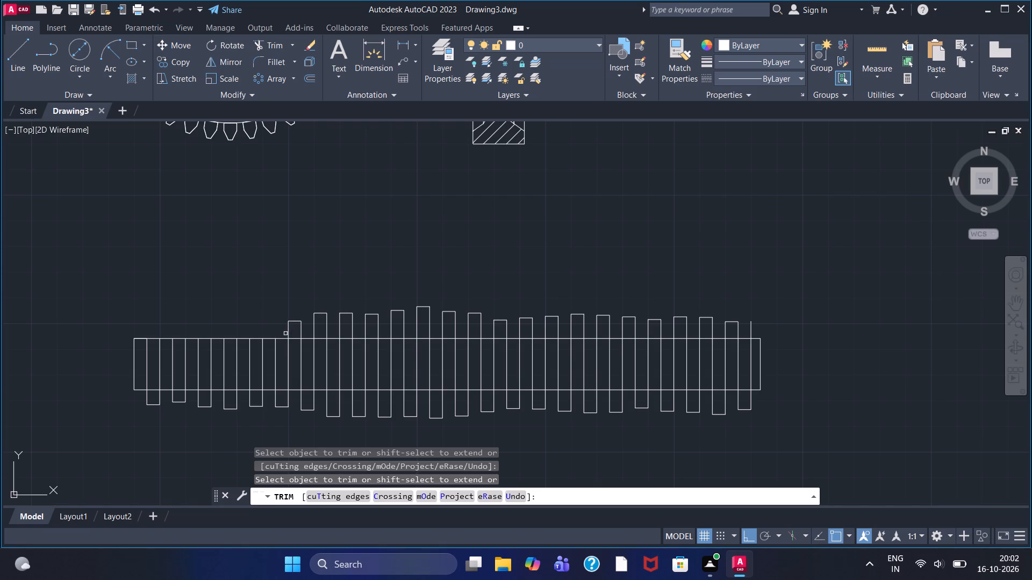
Trim off the following four zigzag loops above the strip's top edge, stopping two loops short of the tallest one.
click(288, 334)
click(295, 323)
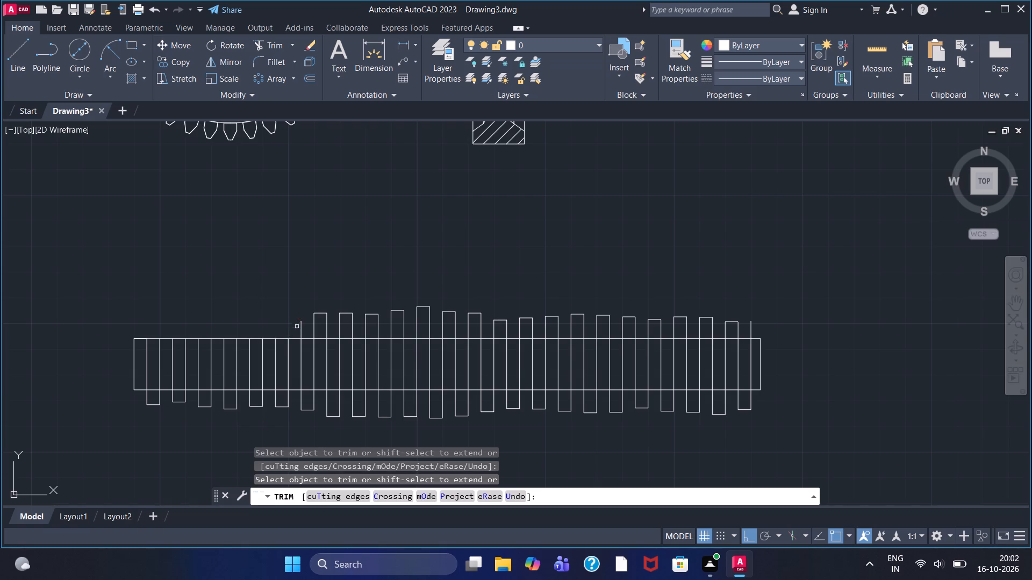
click(300, 332)
click(315, 329)
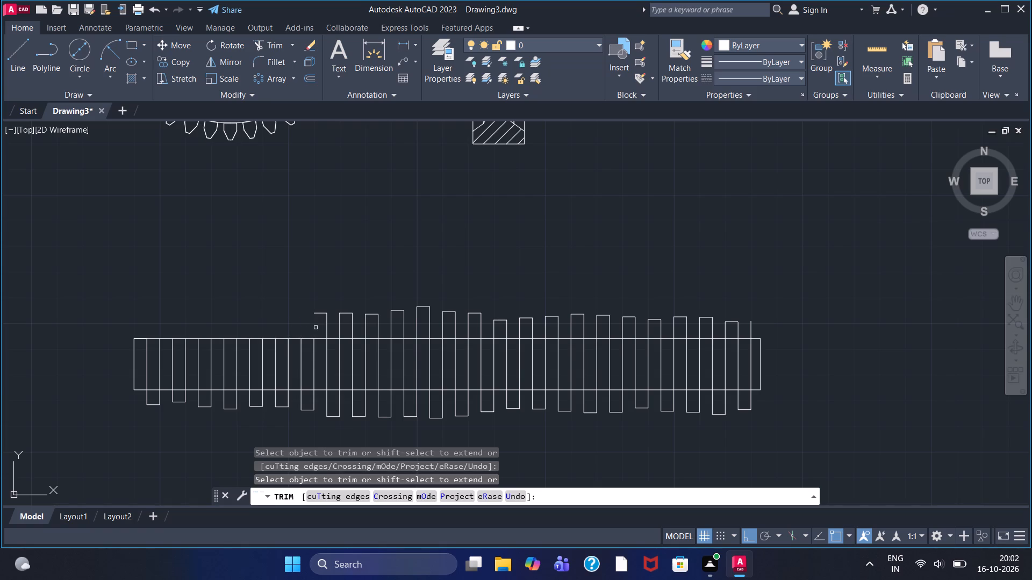
click(320, 313)
click(327, 327)
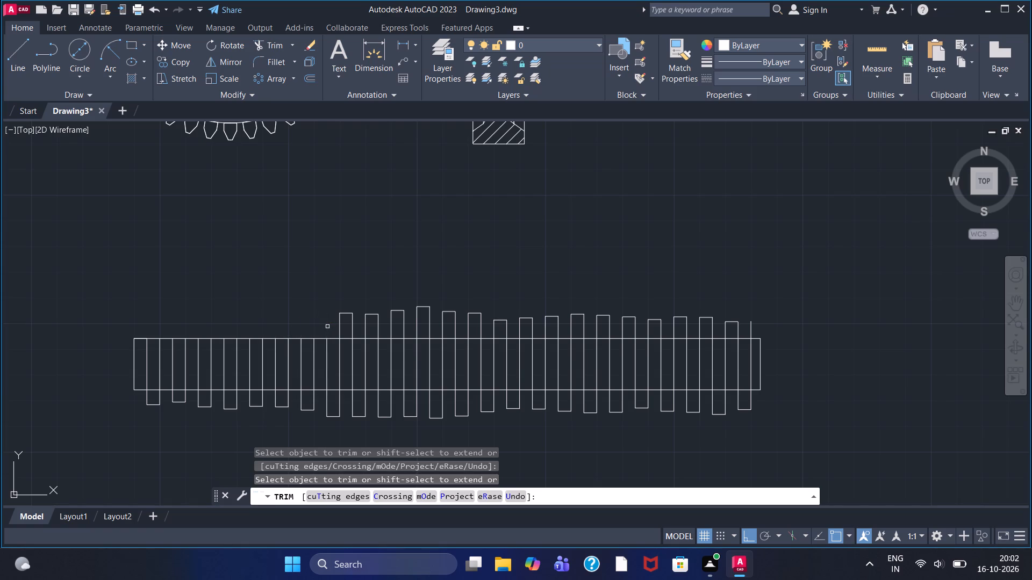
click(339, 328)
click(345, 315)
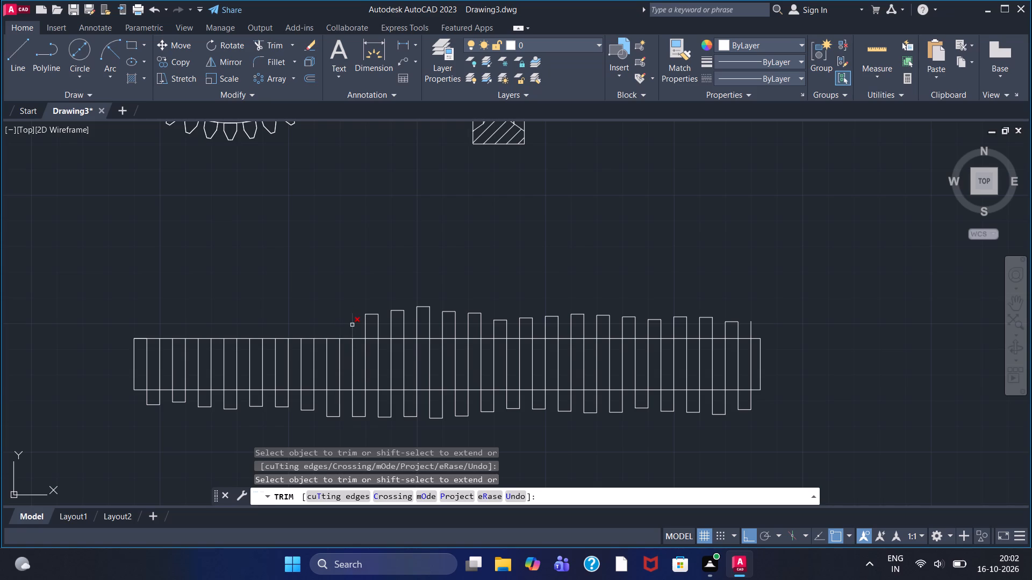
click(352, 325)
click(367, 330)
click(371, 315)
click(378, 329)
Trim off four more zigzag loops above the top edge around the strip's middle, including the tallest loop.
click(391, 328)
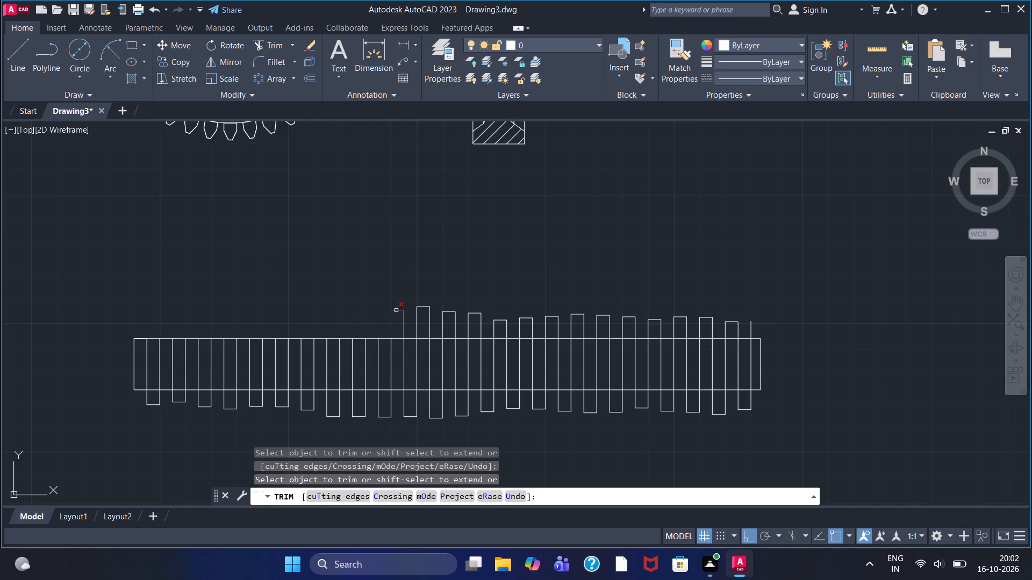
click(397, 310)
click(403, 325)
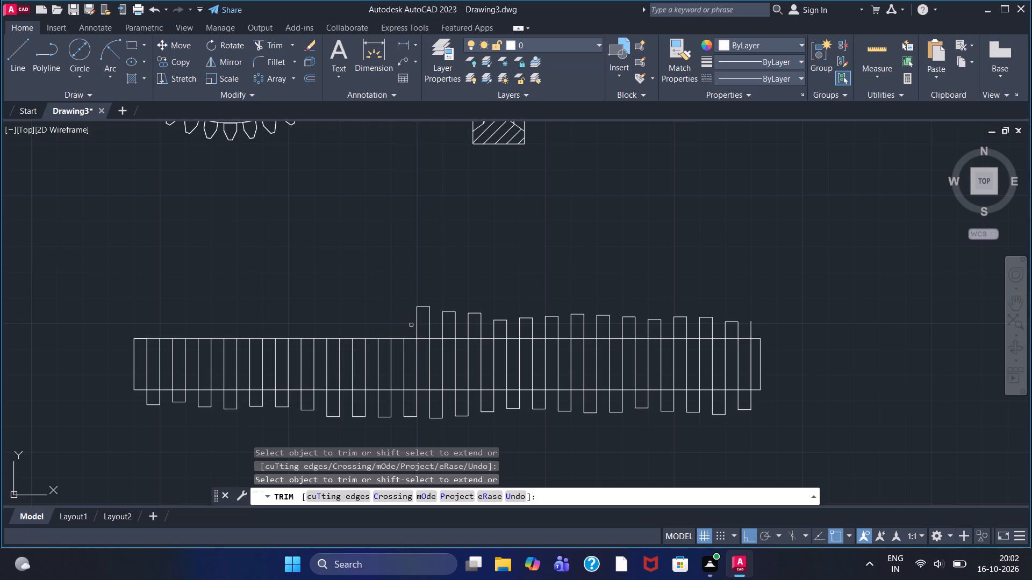
click(417, 323)
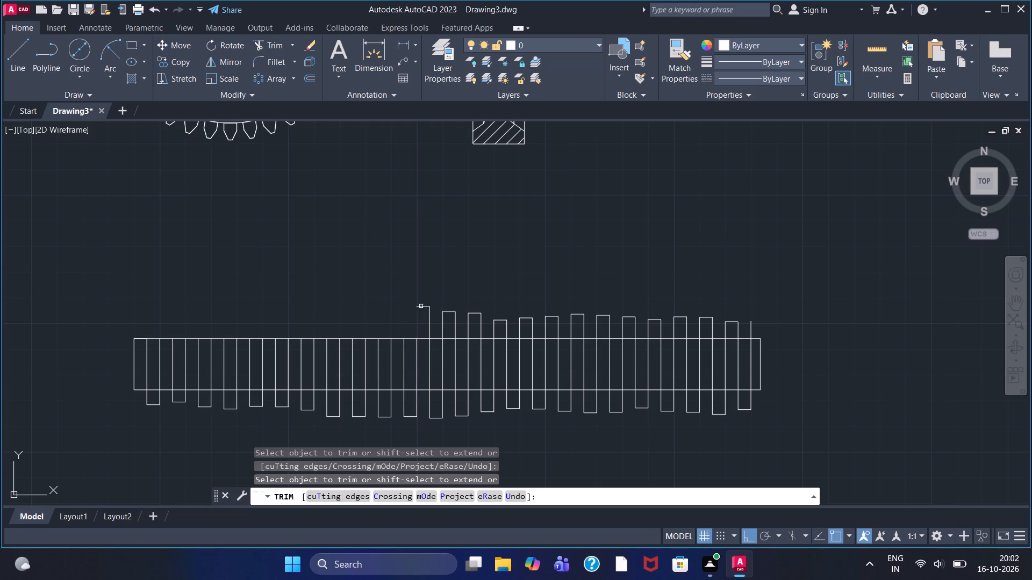
click(421, 306)
click(428, 324)
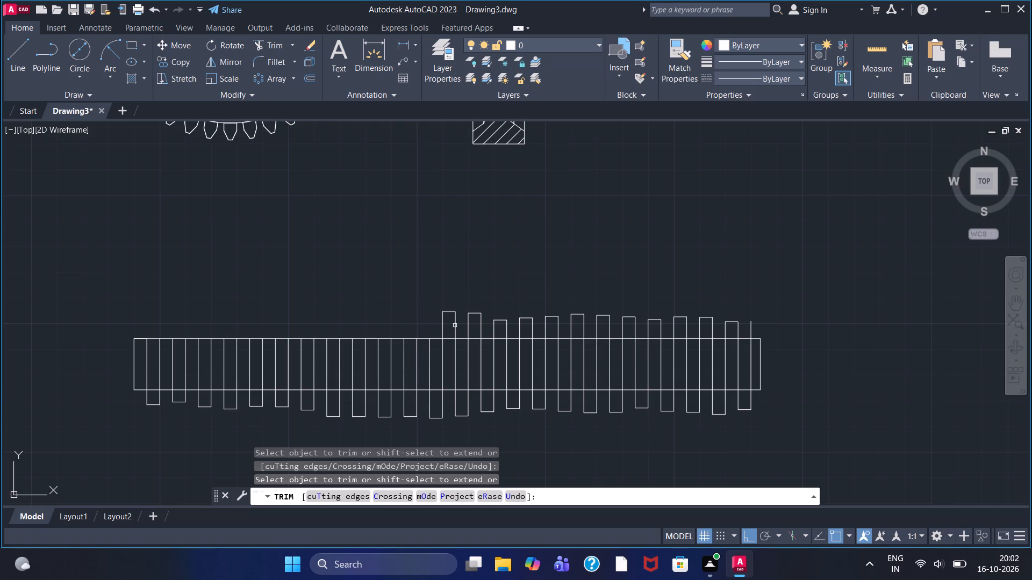
click(443, 330)
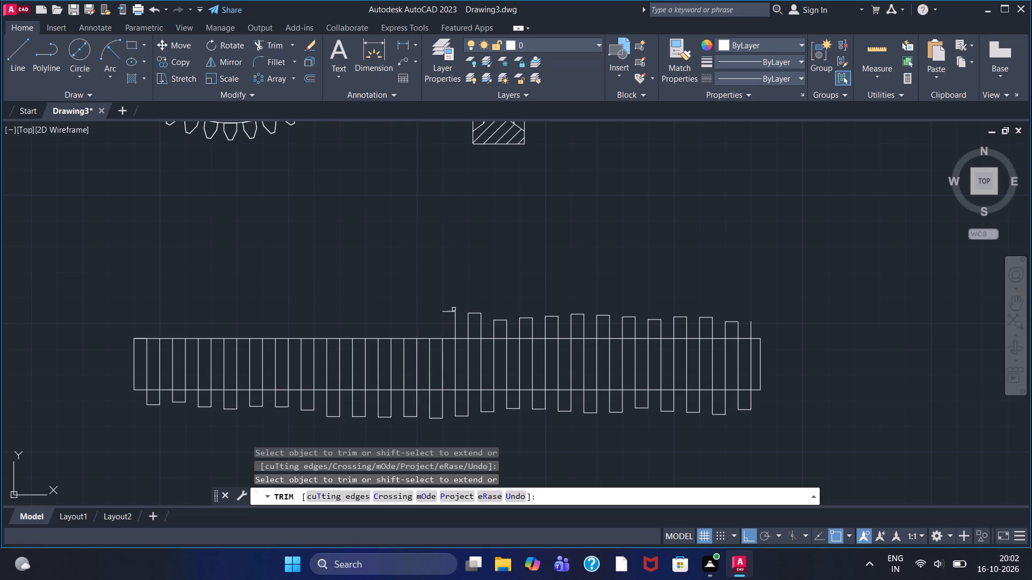
click(445, 313)
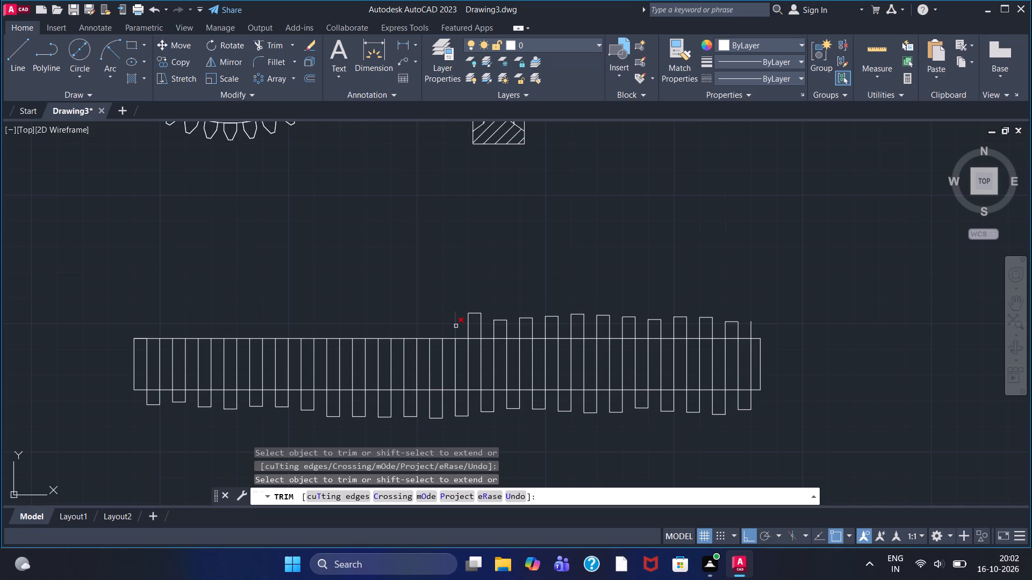
click(456, 326)
click(468, 329)
click(472, 314)
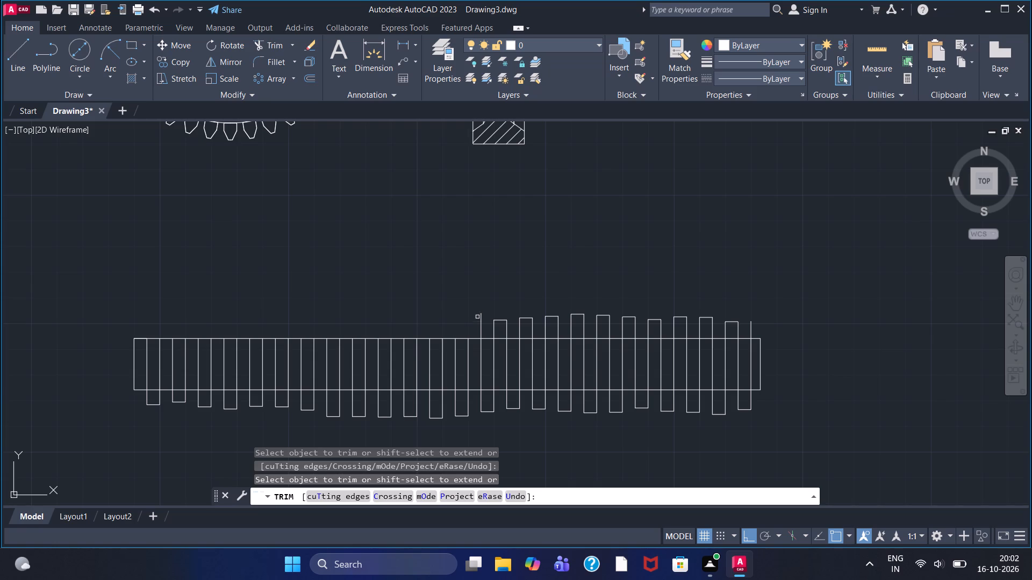
click(480, 325)
Trim off the next four zigzag loops above the top edge, just right of the strip's middle.
click(495, 334)
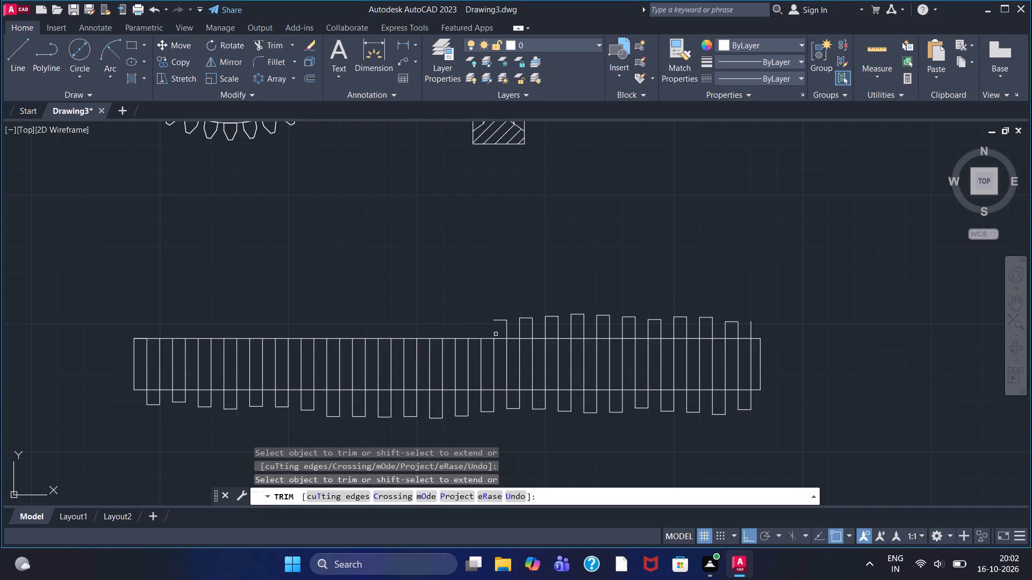
click(498, 321)
click(505, 328)
click(520, 329)
click(522, 317)
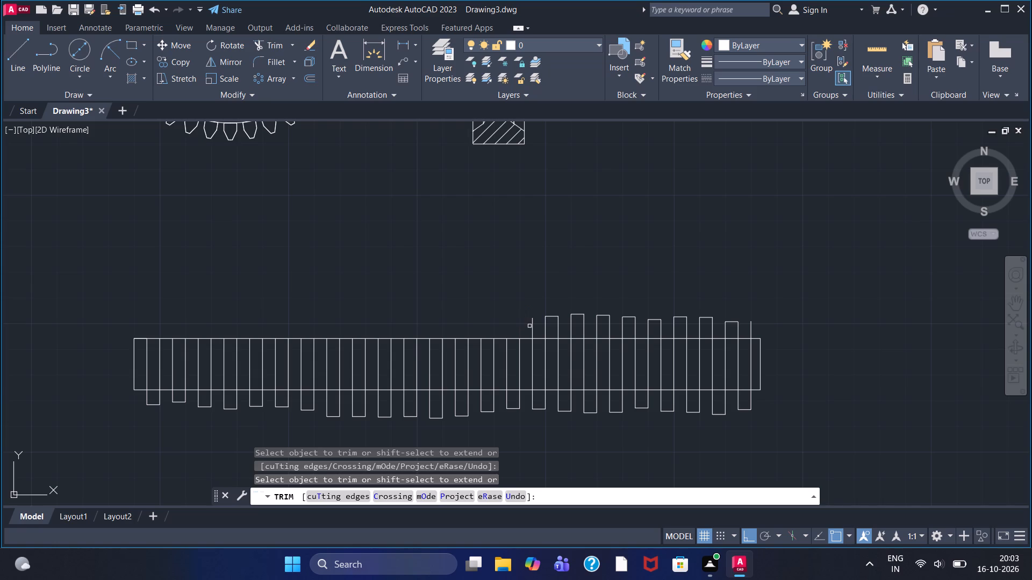
click(531, 328)
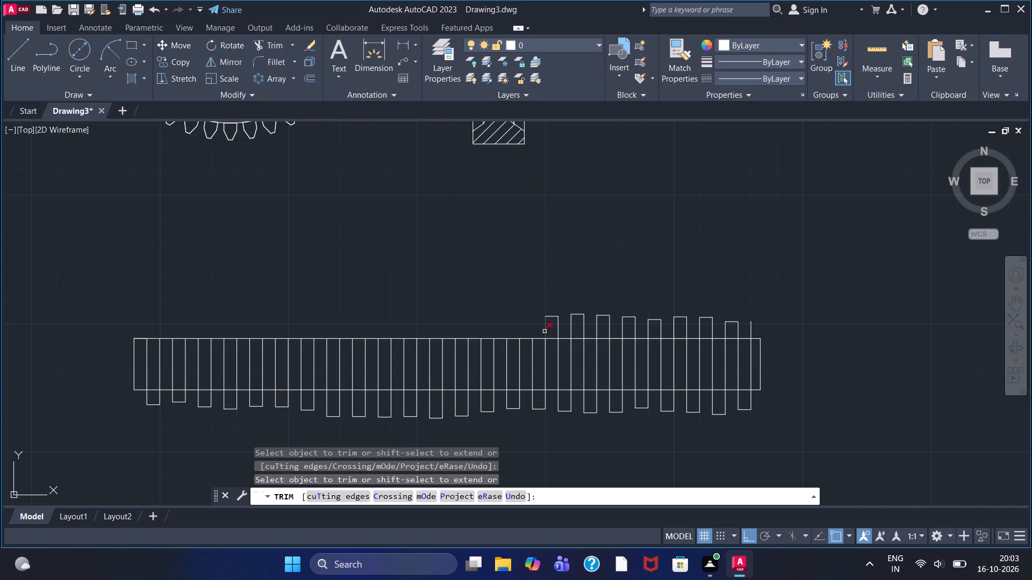
click(544, 331)
click(551, 315)
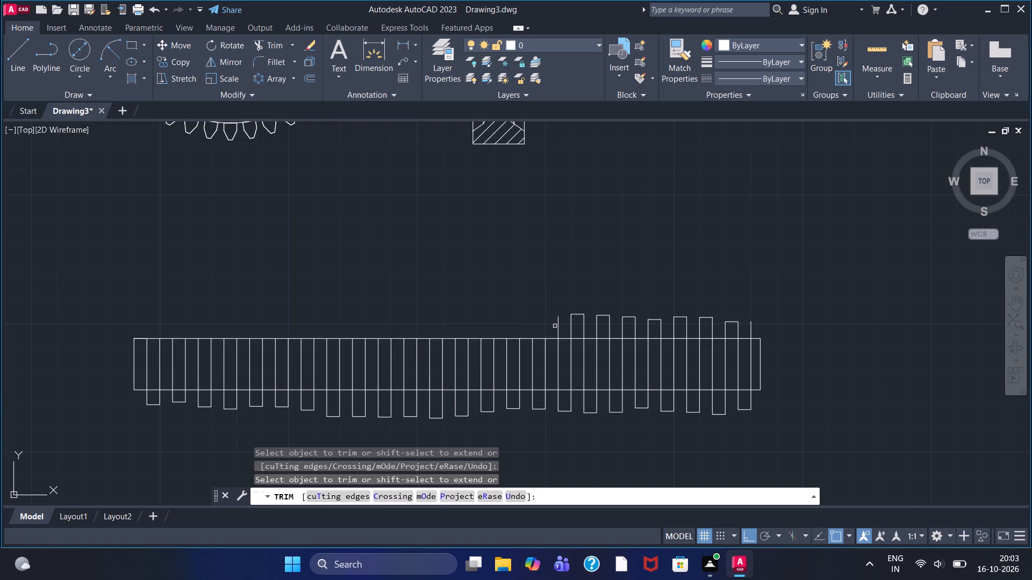
click(557, 332)
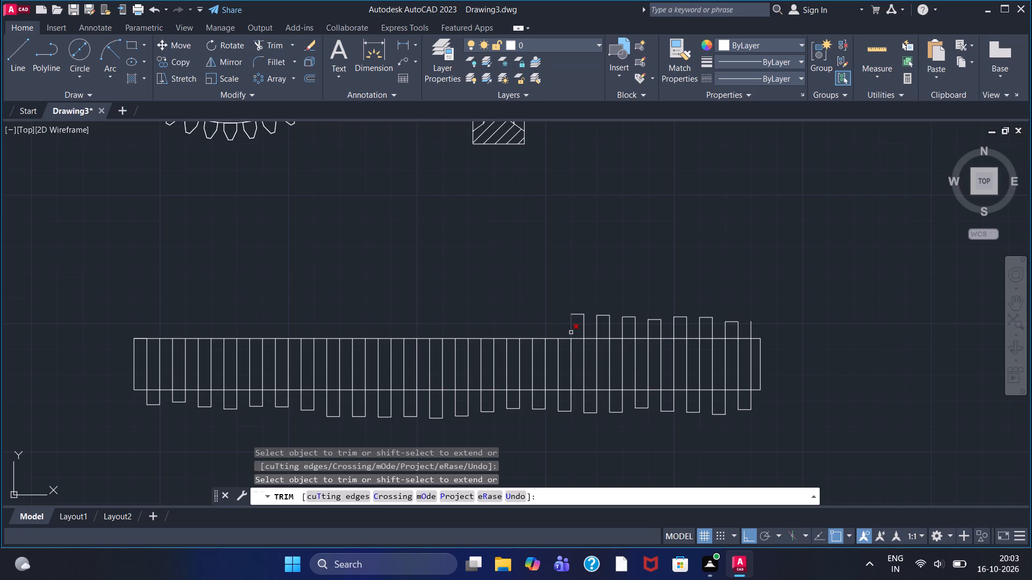
click(570, 332)
click(578, 314)
click(584, 324)
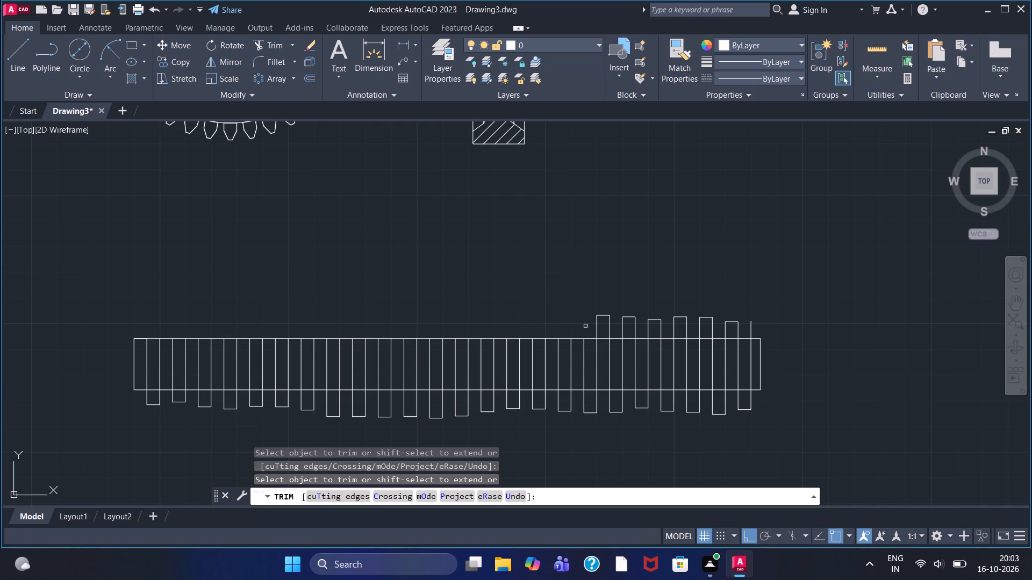
Trim off the next three zigzag loops above the top edge, leaving the last three loops and the end vertical.
click(598, 330)
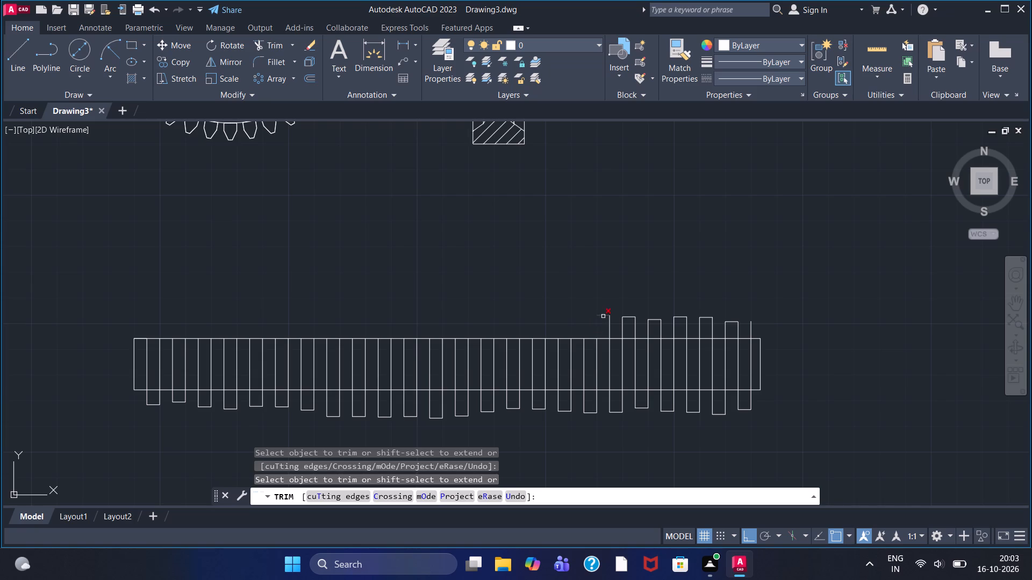
click(603, 316)
click(610, 330)
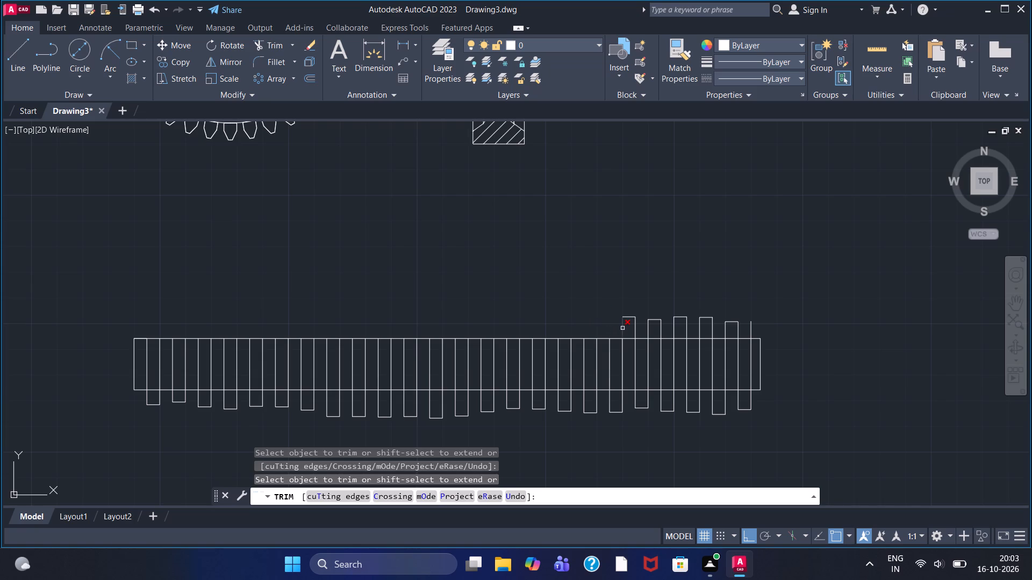
click(622, 328)
click(625, 317)
click(636, 325)
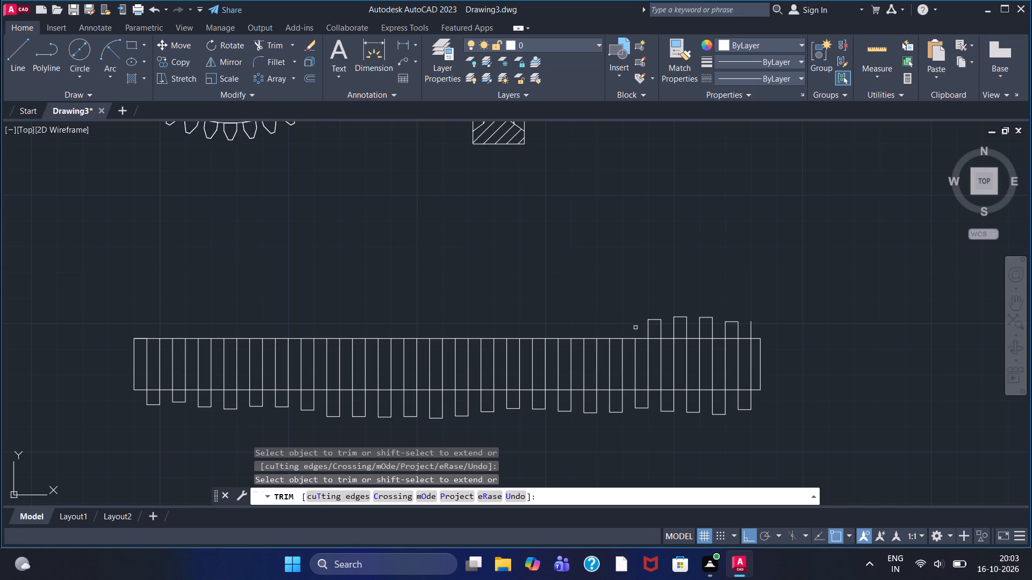
click(648, 330)
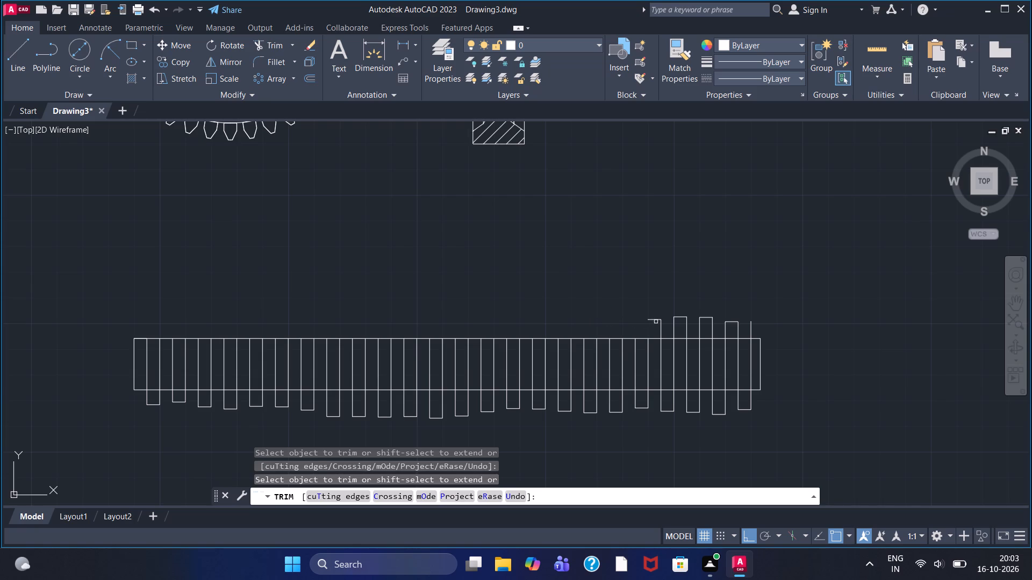
click(656, 322)
click(656, 318)
click(659, 325)
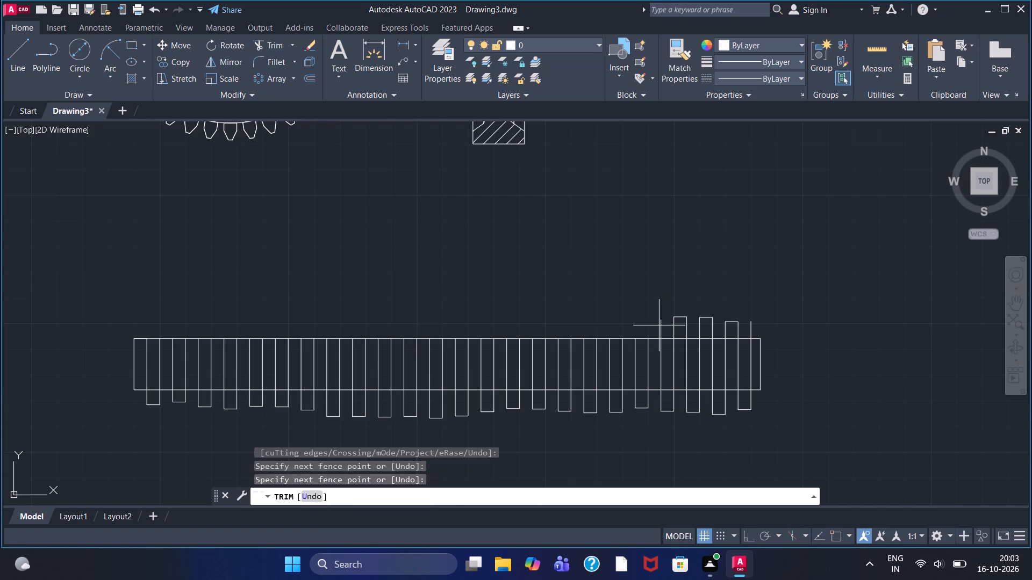
click(662, 330)
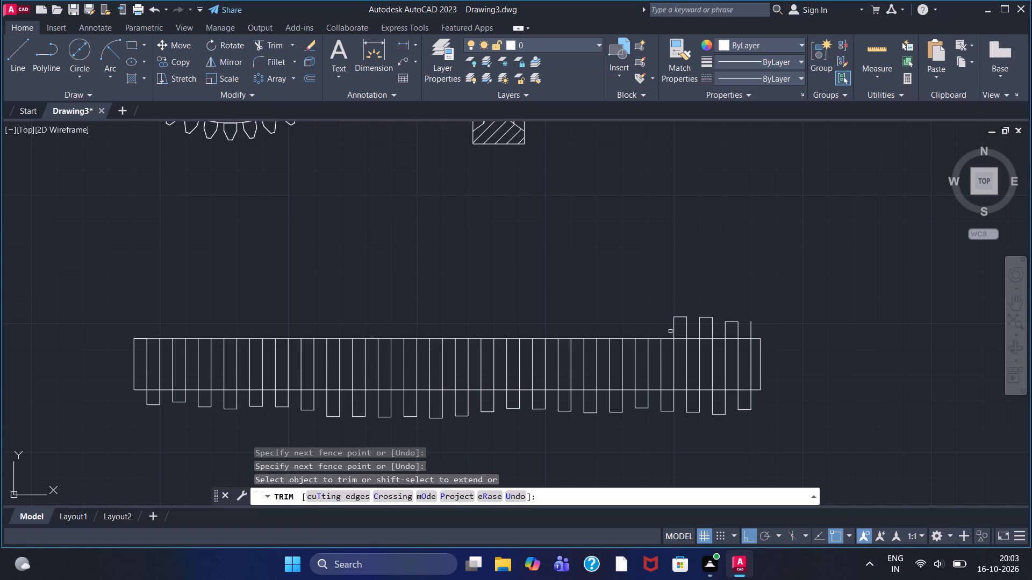
Trim off the last three zigzag loops above the strip's top edge and the end vertical at its right end.
click(672, 331)
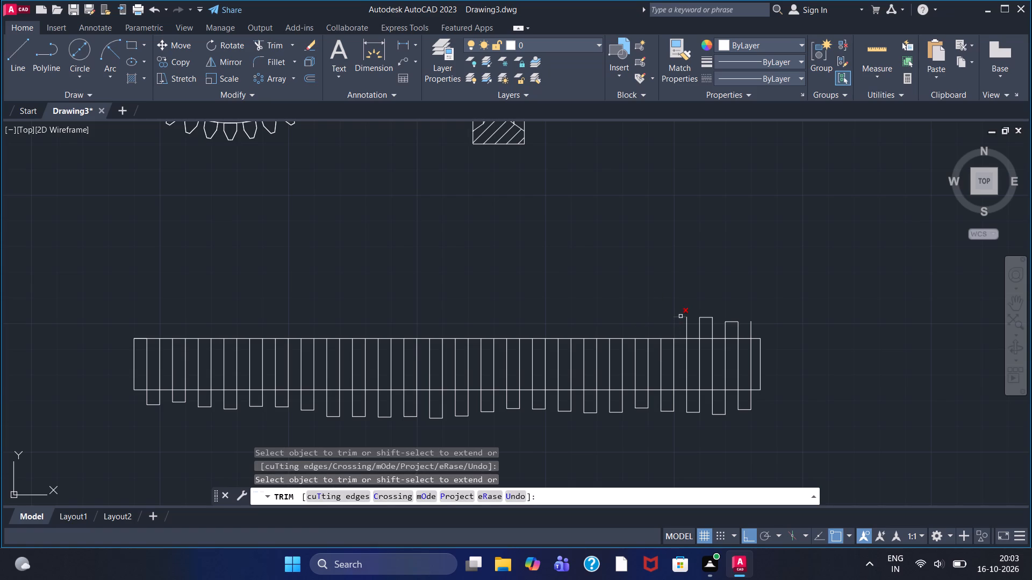
click(680, 316)
click(686, 322)
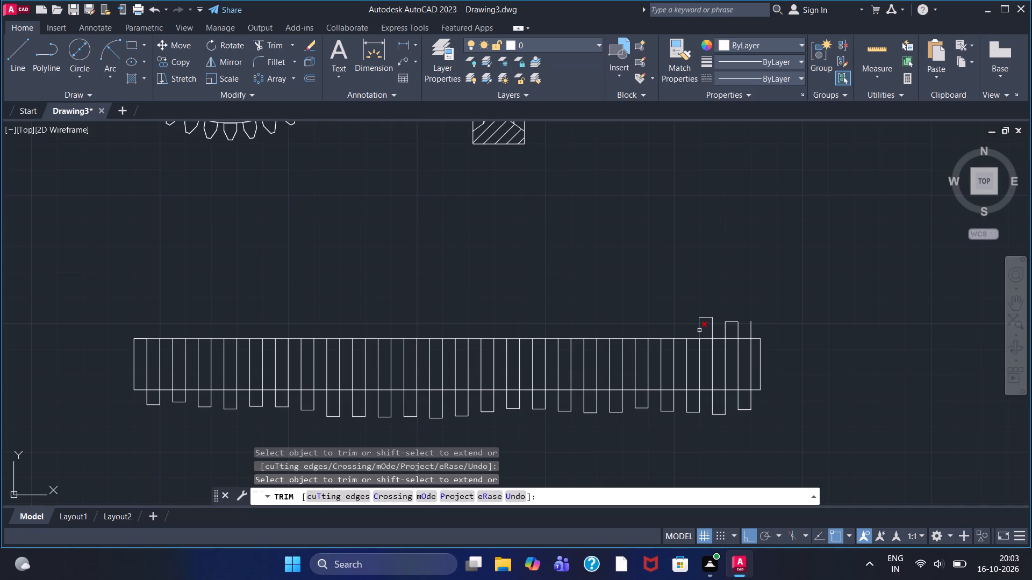
click(699, 330)
click(703, 316)
click(712, 331)
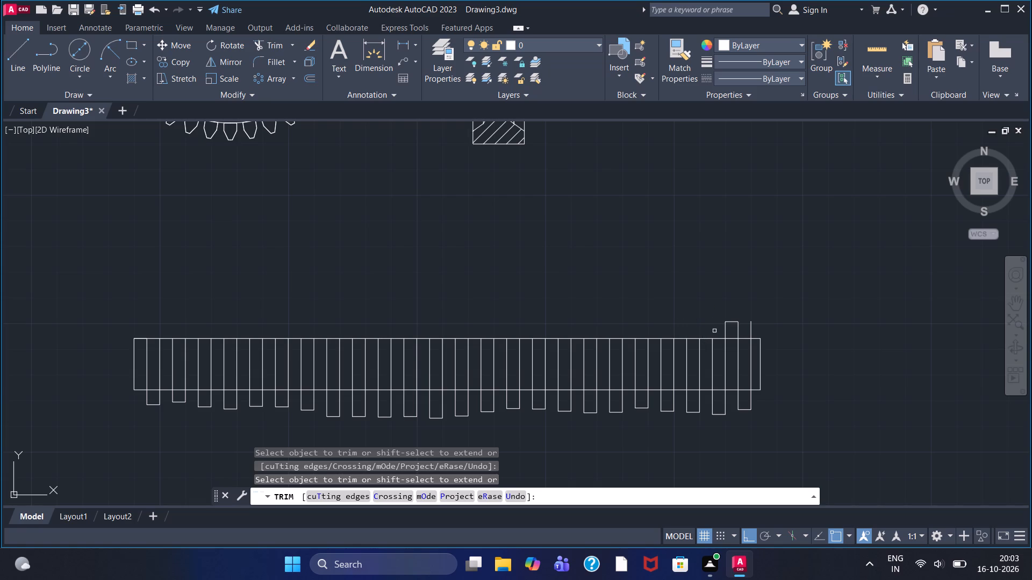
click(726, 329)
click(727, 321)
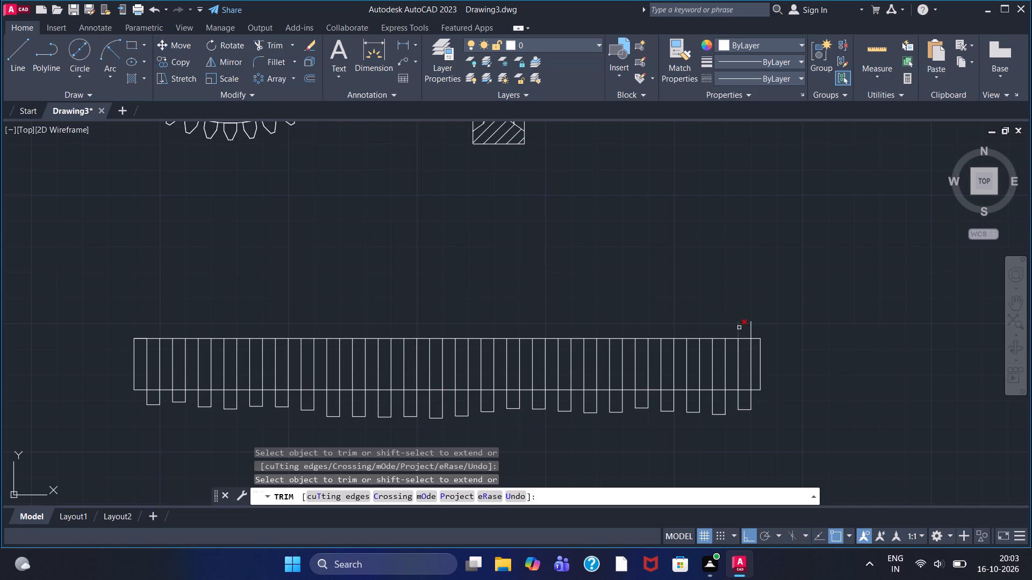
click(739, 328)
click(750, 328)
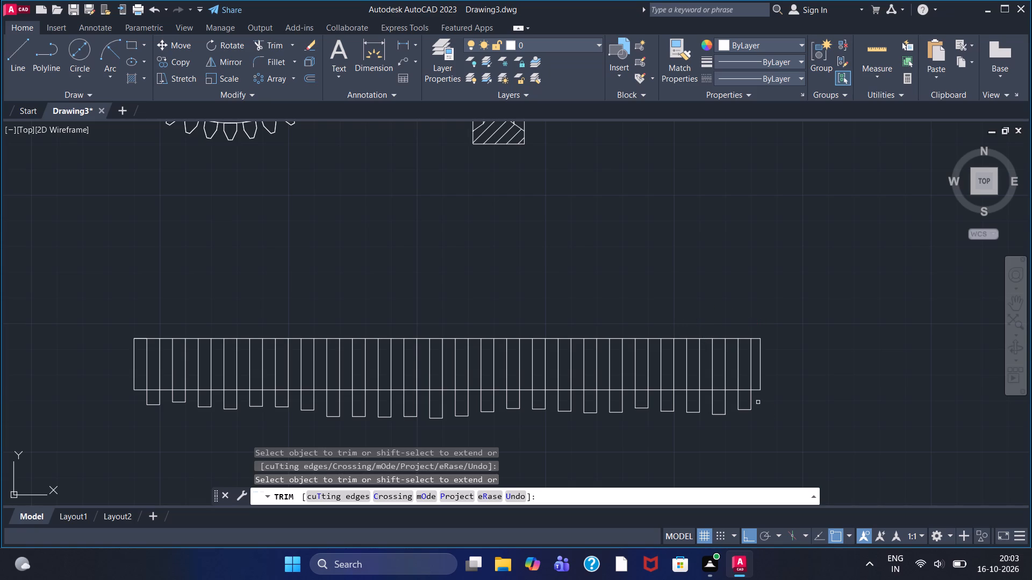
Trim off the three rightmost zigzag loops hanging below the strip's bottom edge.
click(752, 402)
click(739, 400)
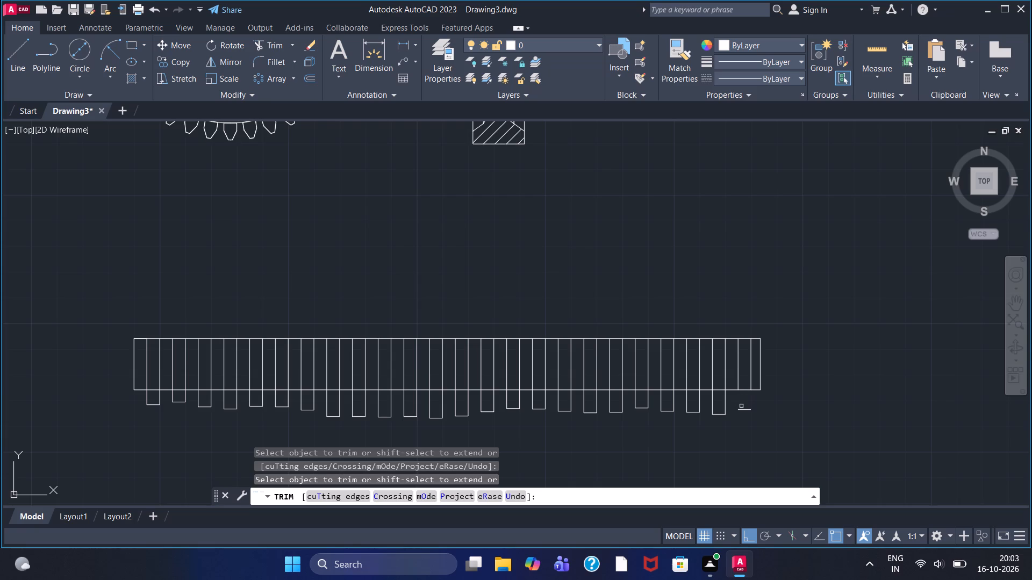
click(744, 410)
click(723, 402)
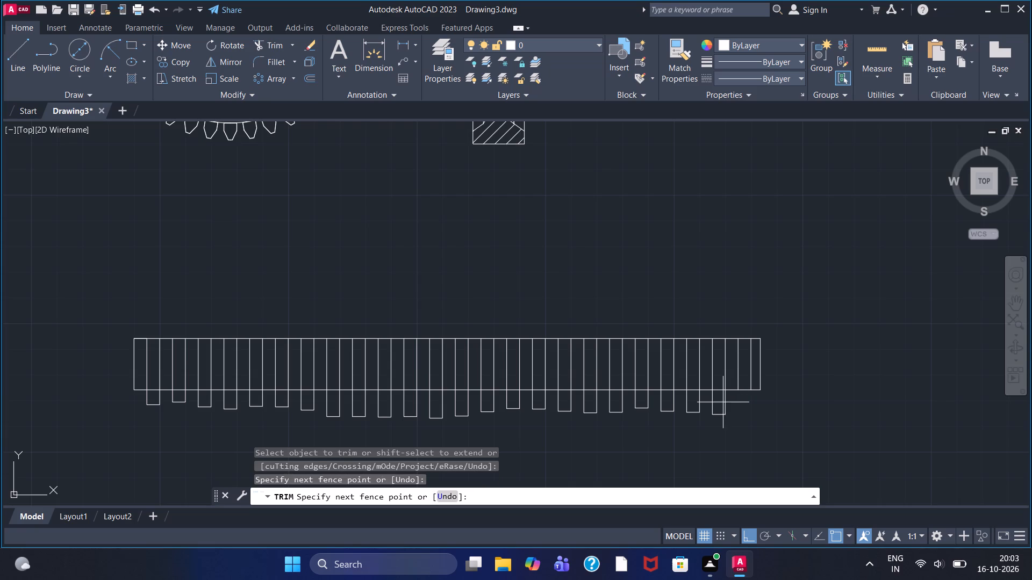
click(725, 402)
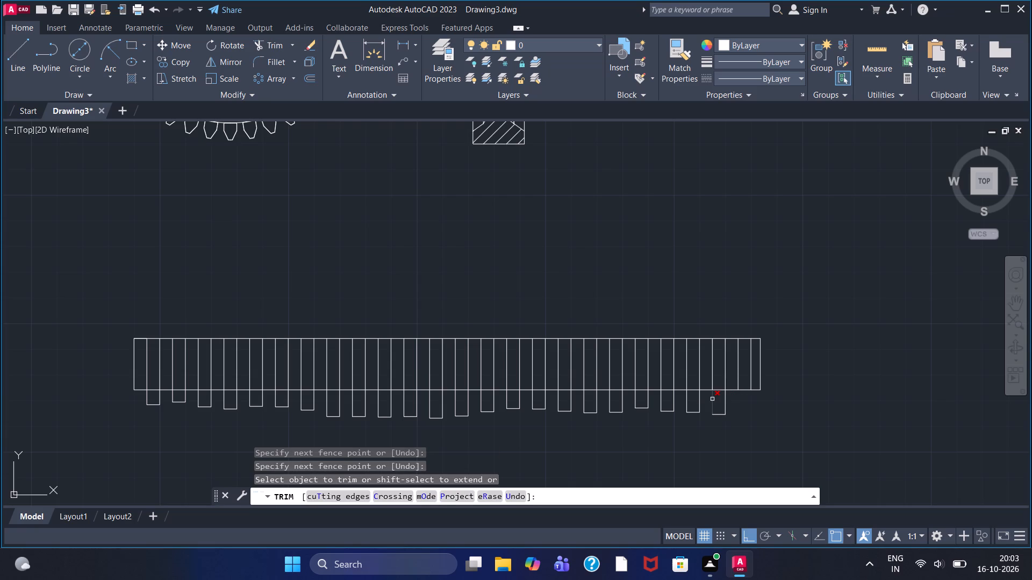
click(712, 399)
click(725, 400)
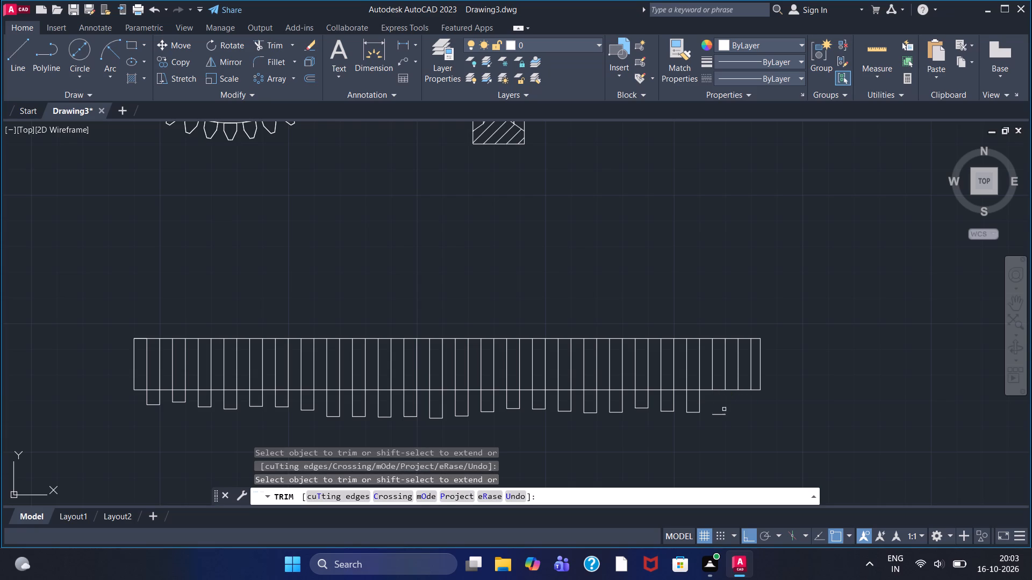
click(722, 413)
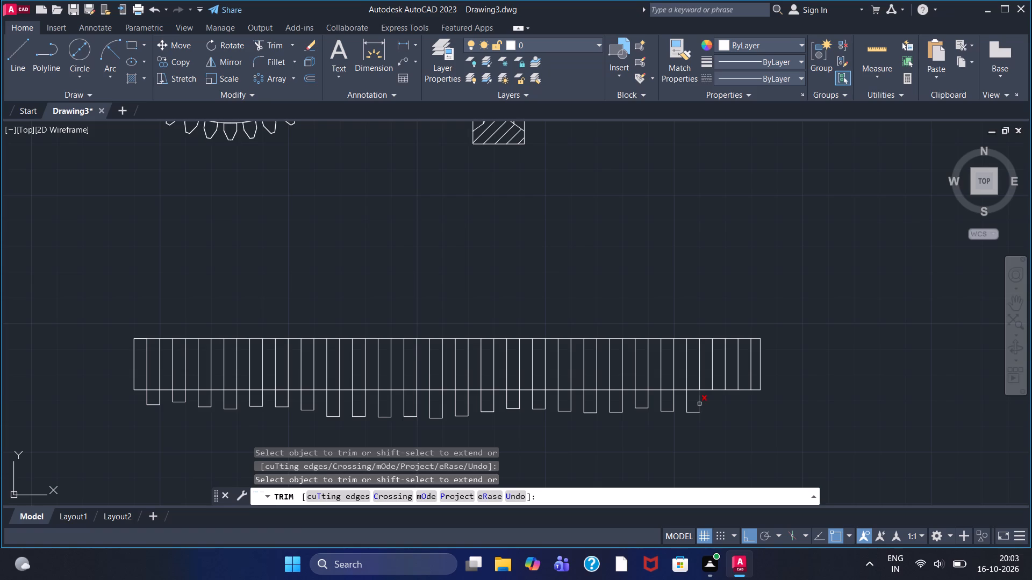
click(699, 404)
click(687, 403)
click(697, 414)
Trim off the next two zigzag loops below the bottom edge, working leftward, including the short stub at the edge.
click(662, 401)
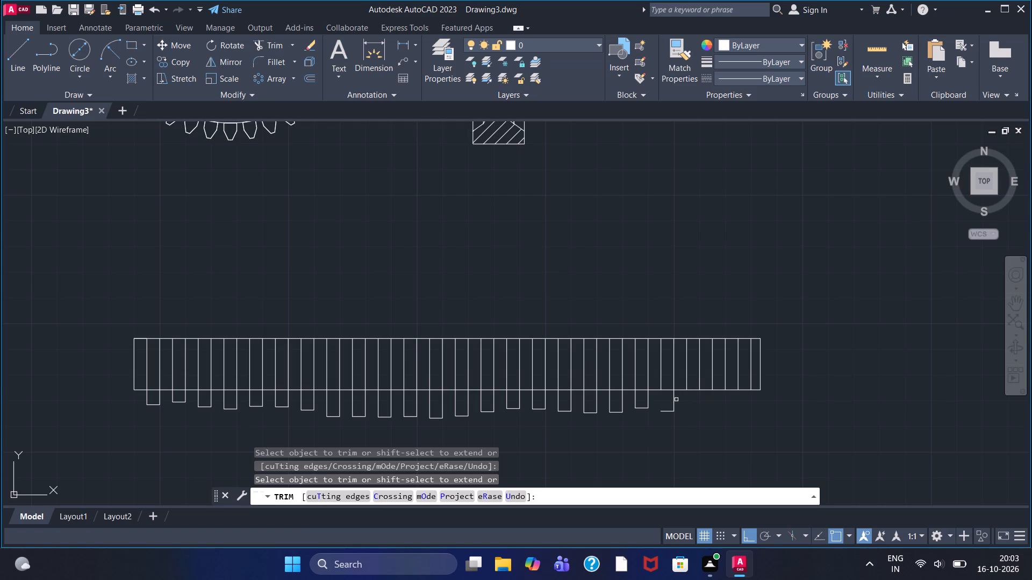
click(675, 400)
click(668, 412)
click(648, 400)
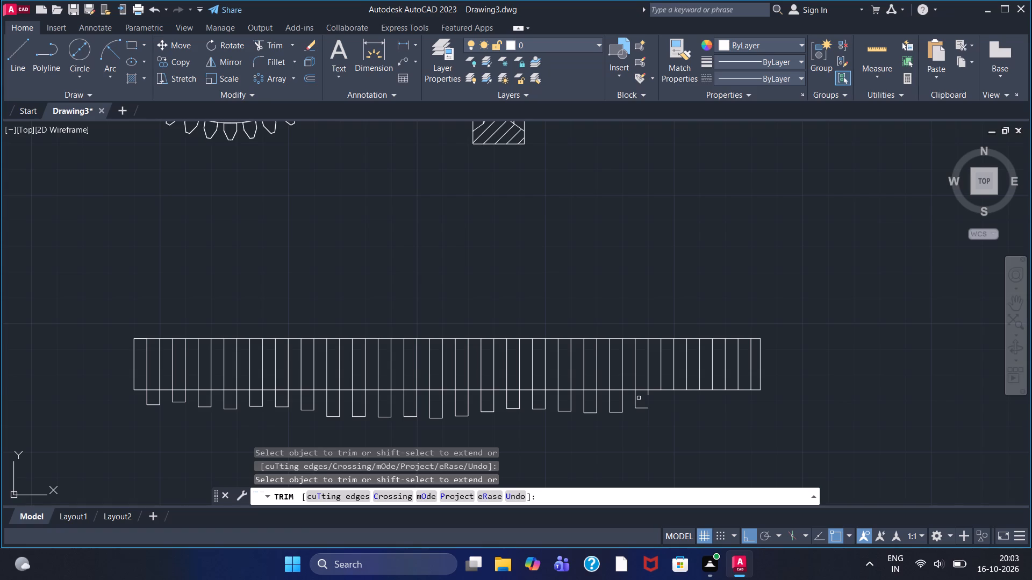
click(636, 397)
click(643, 411)
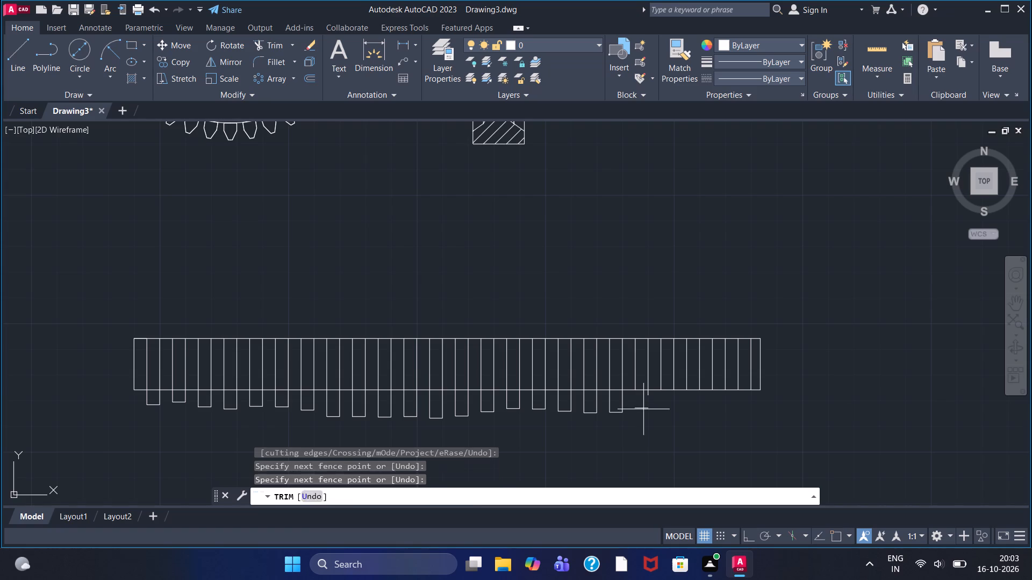
click(644, 405)
scroll(644, 392, up, 2)
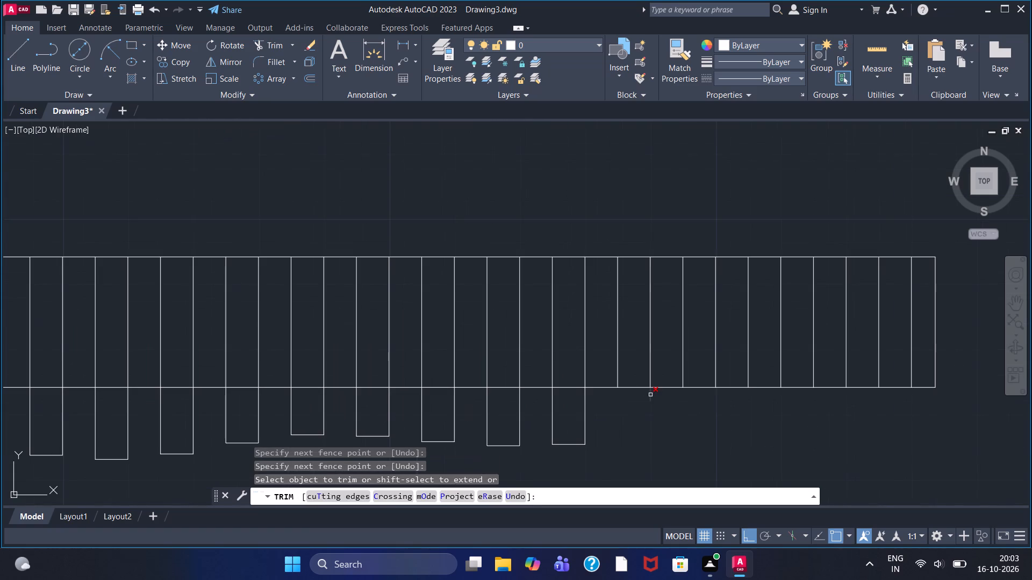
click(650, 395)
Trim off the next four zigzag loops below the bottom edge, continuing leftward towards the strip's middle.
click(585, 405)
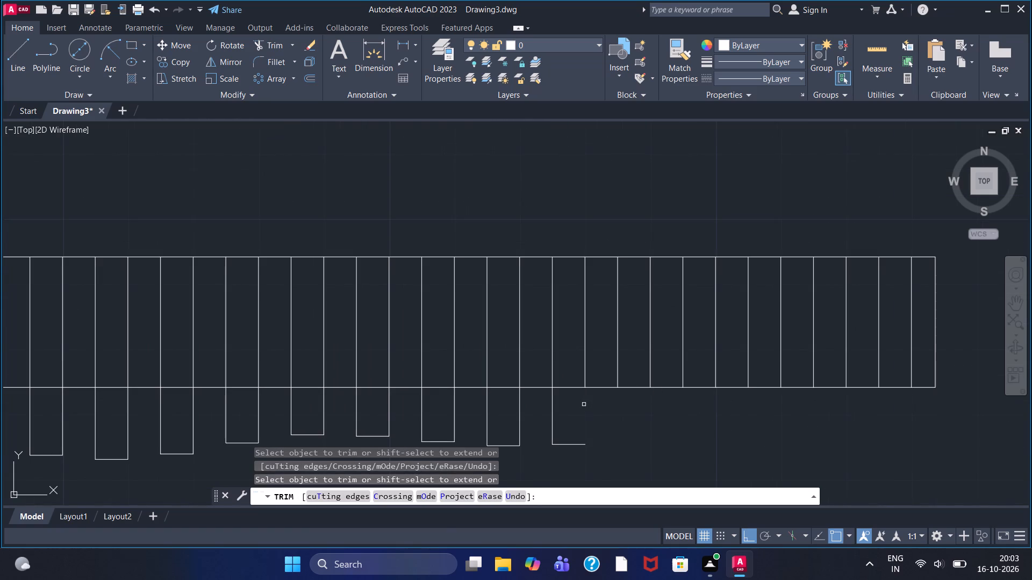
click(552, 404)
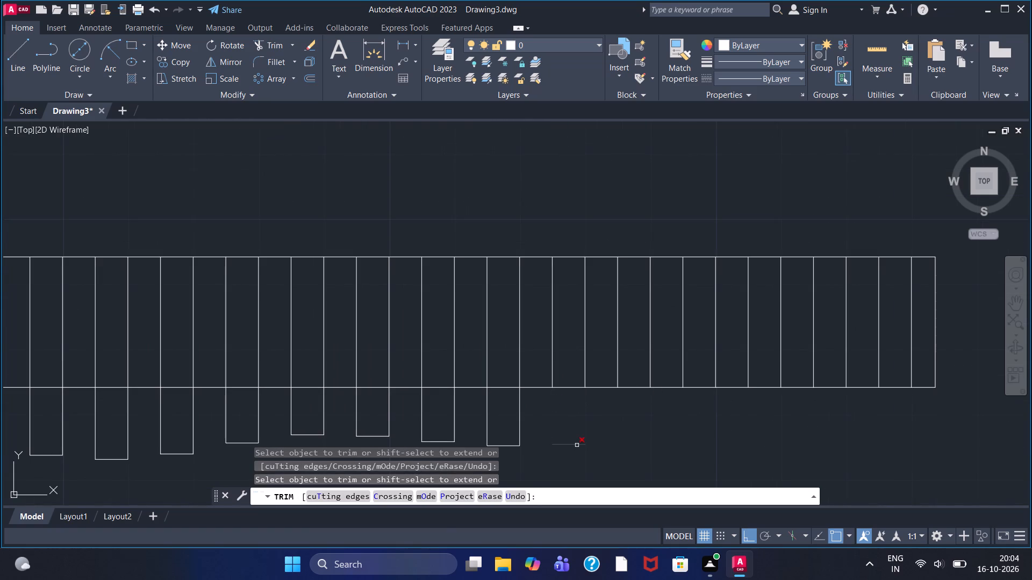
click(577, 445)
click(520, 414)
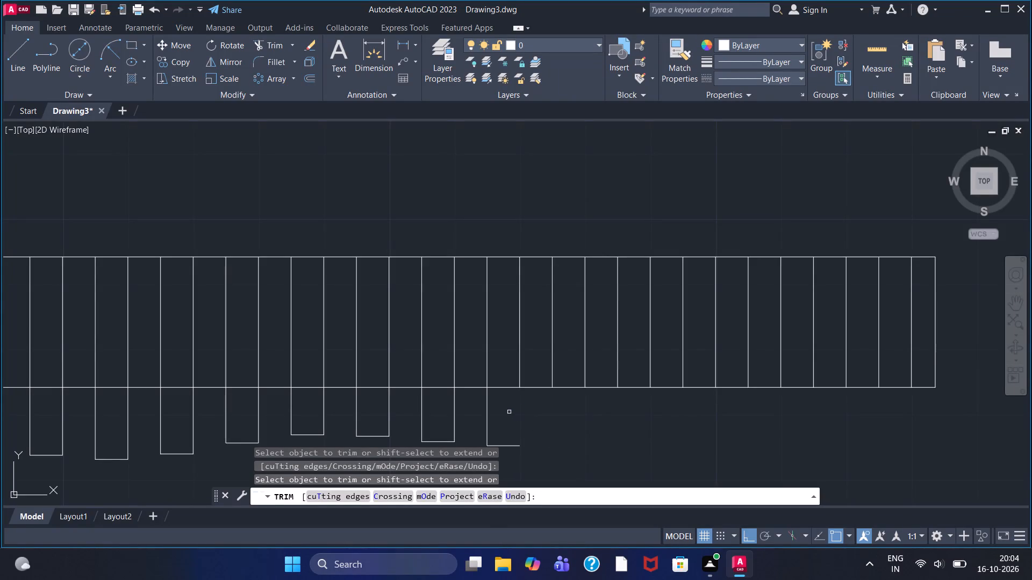
click(487, 408)
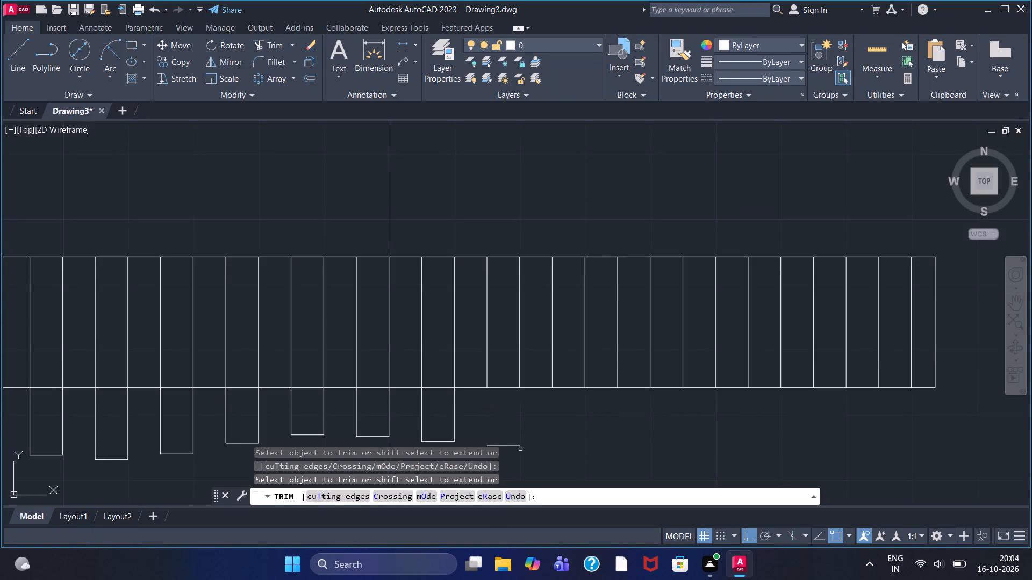
click(517, 445)
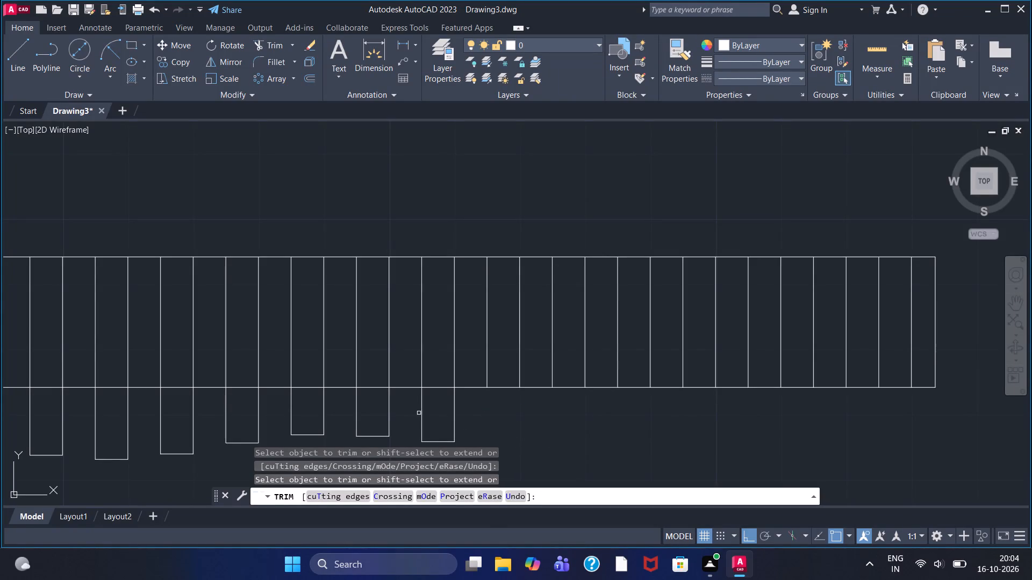
click(423, 413)
click(453, 408)
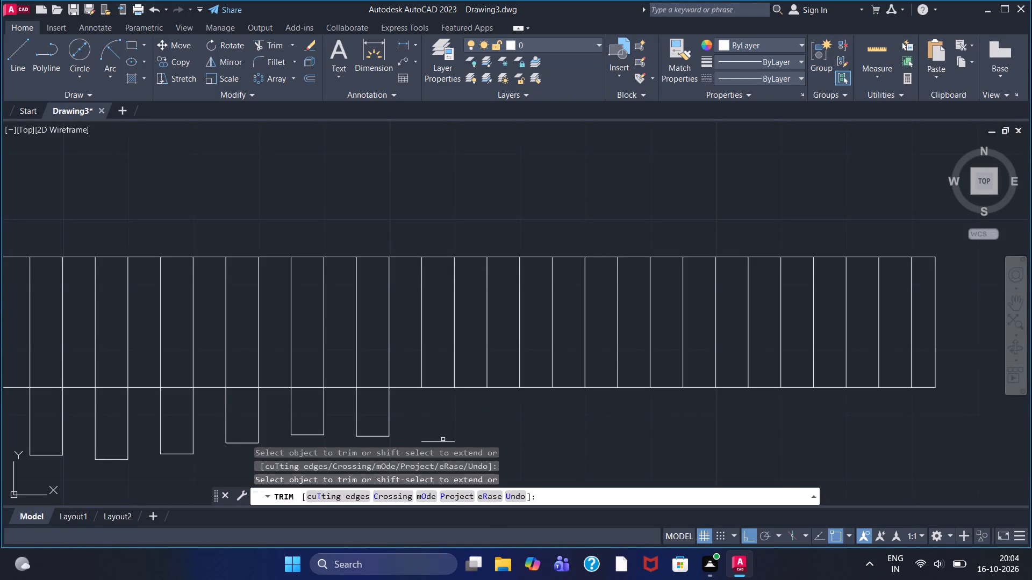
click(442, 444)
click(387, 418)
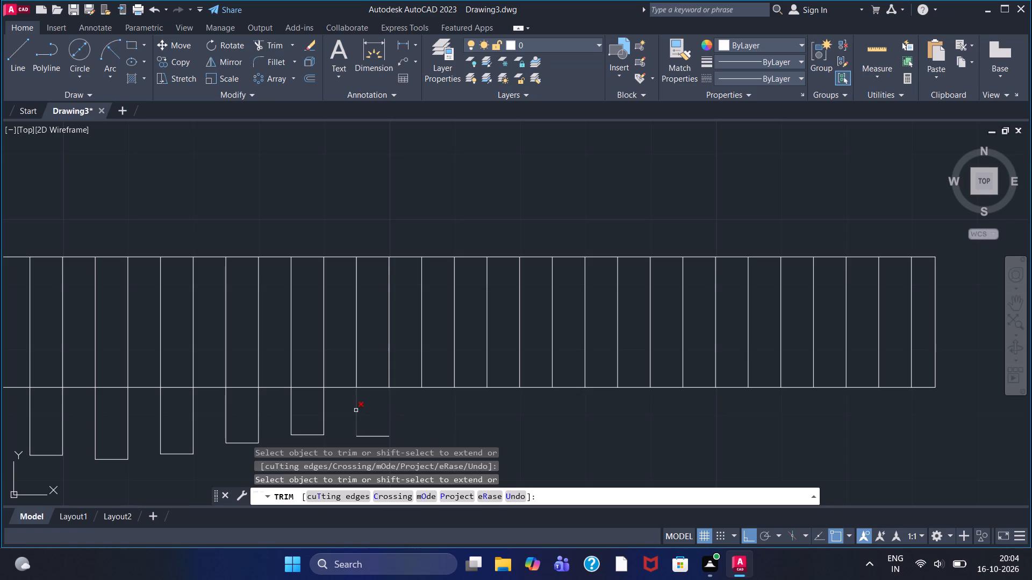
click(356, 410)
click(379, 437)
Trim off four more zigzag loops below the bottom edge around the strip's middle, ending with the deepest loop.
click(291, 401)
click(324, 411)
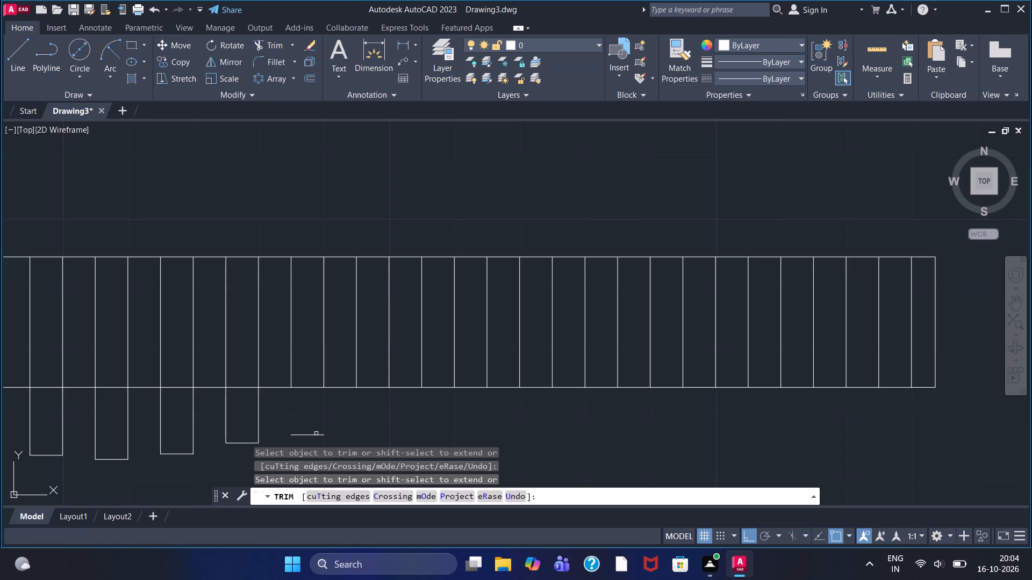
click(316, 433)
click(225, 411)
click(257, 410)
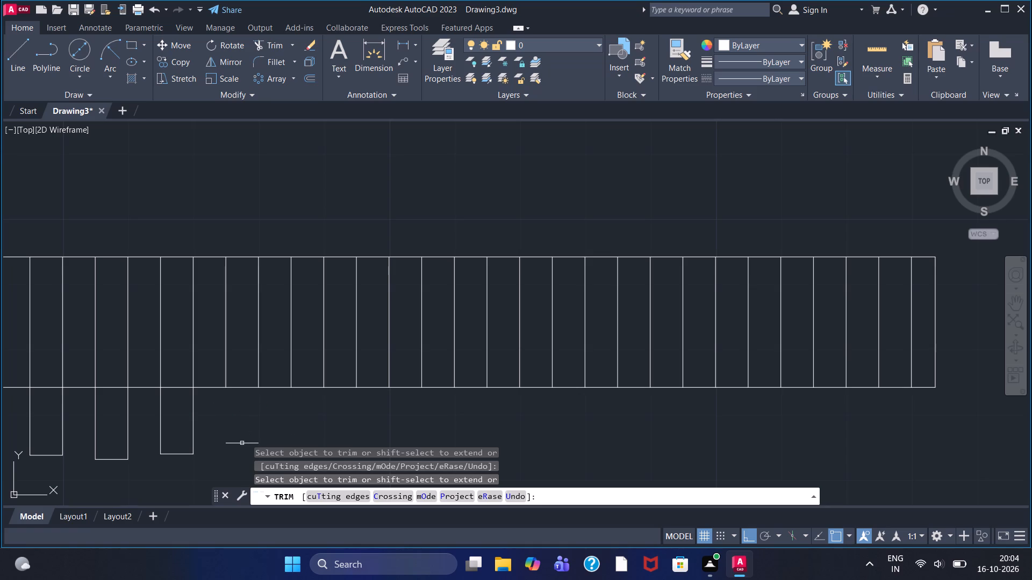
click(242, 443)
click(162, 419)
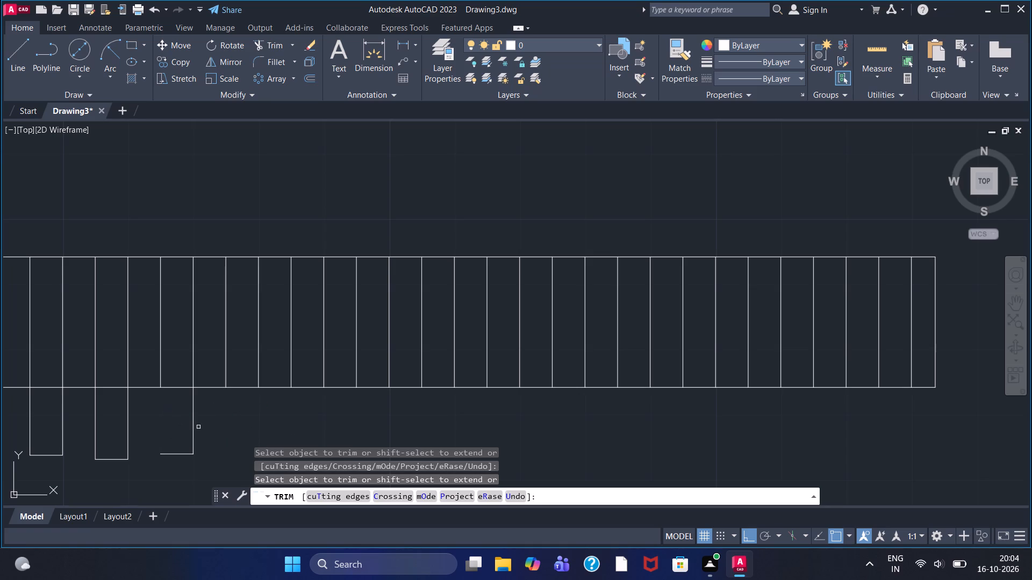
click(193, 416)
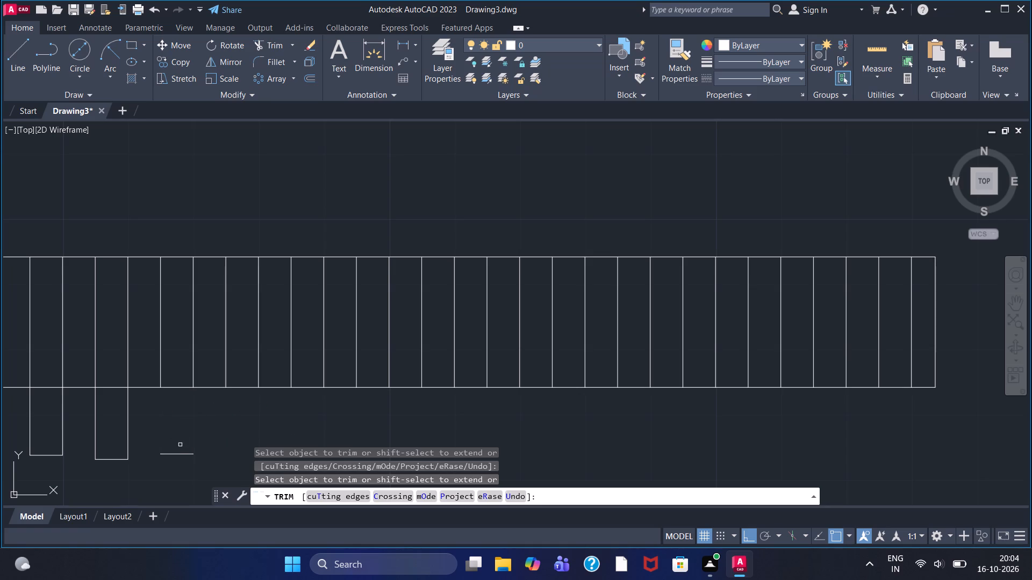
click(180, 454)
click(95, 422)
click(127, 431)
click(123, 460)
Trim off the three rightmost remaining zigzag loops below the strip's bottom edge, continuing leftward.
scroll(38, 437, up, 1)
scroll(38, 437, down, 2)
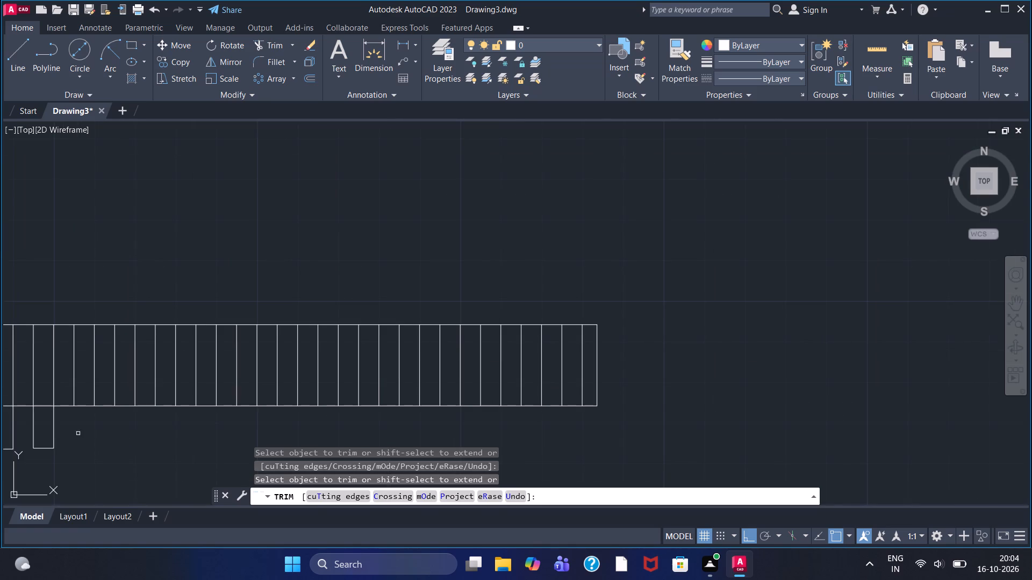
middle_drag(107, 444, 597, 362)
click(543, 345)
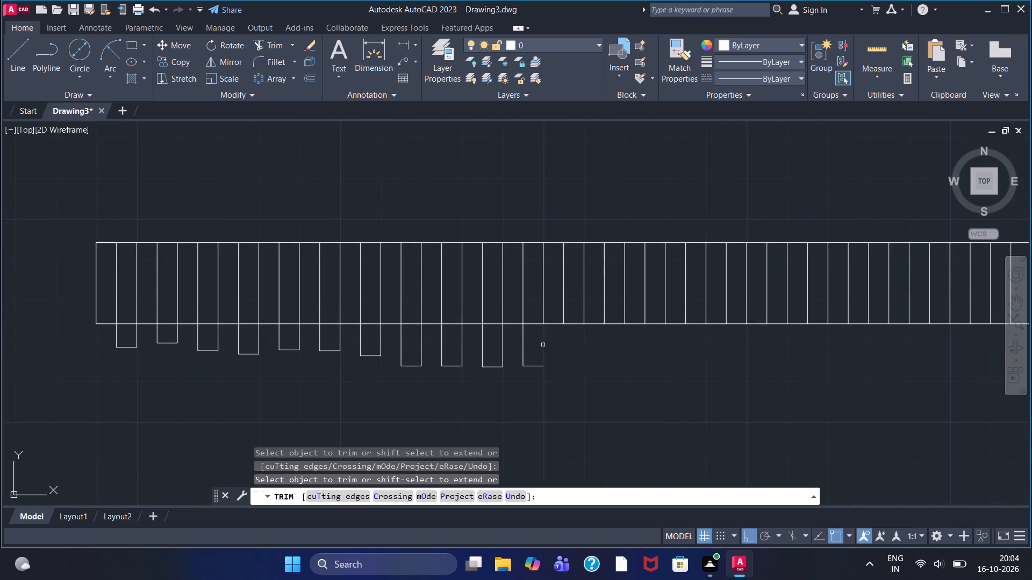
click(522, 343)
click(528, 365)
click(483, 347)
click(501, 352)
click(497, 370)
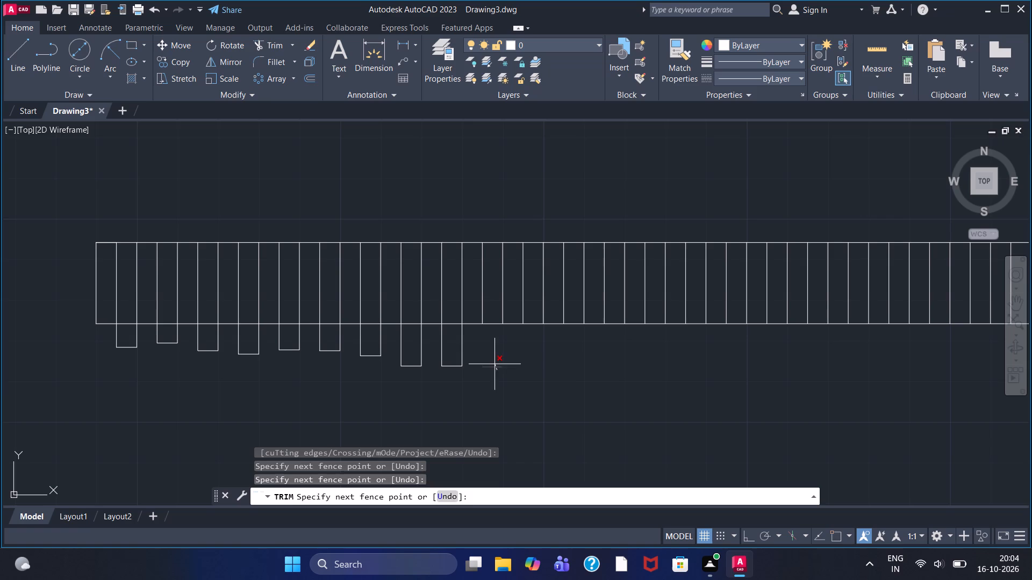
click(494, 364)
click(442, 343)
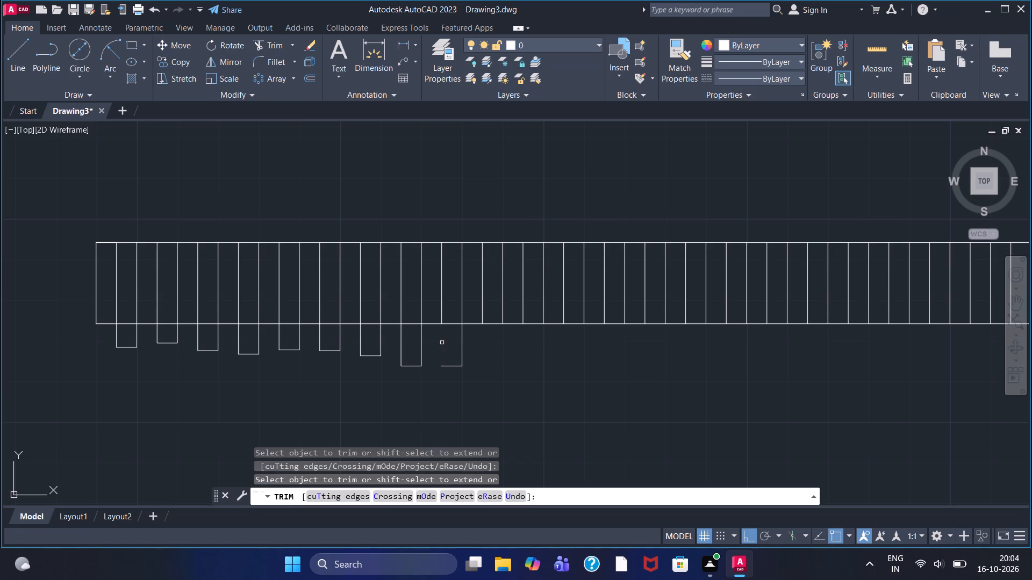
click(461, 347)
click(453, 368)
Trim off the next four zigzag loops below the strip's bottom edge, working leftward and including their horizontal ends.
click(399, 347)
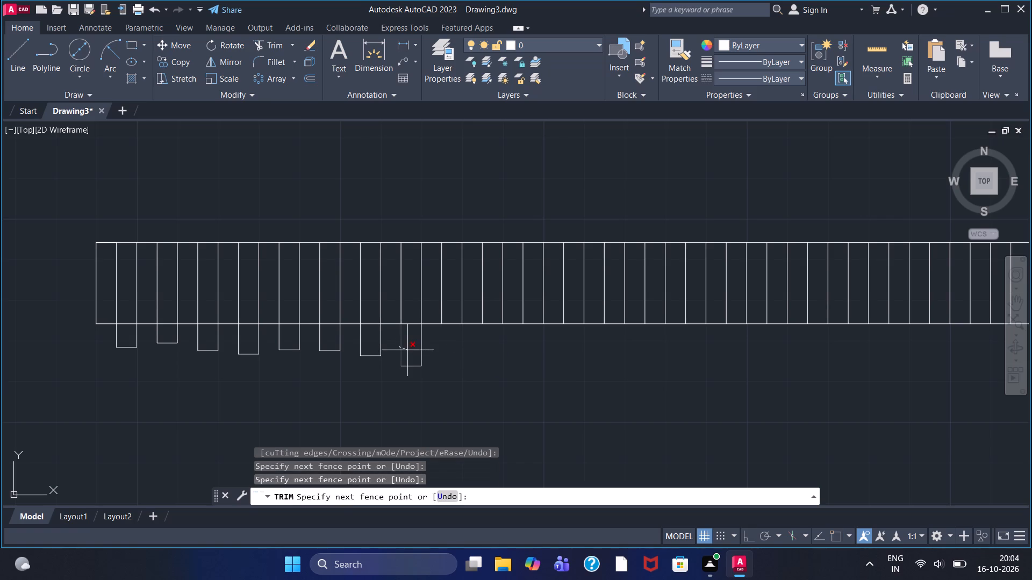
click(433, 353)
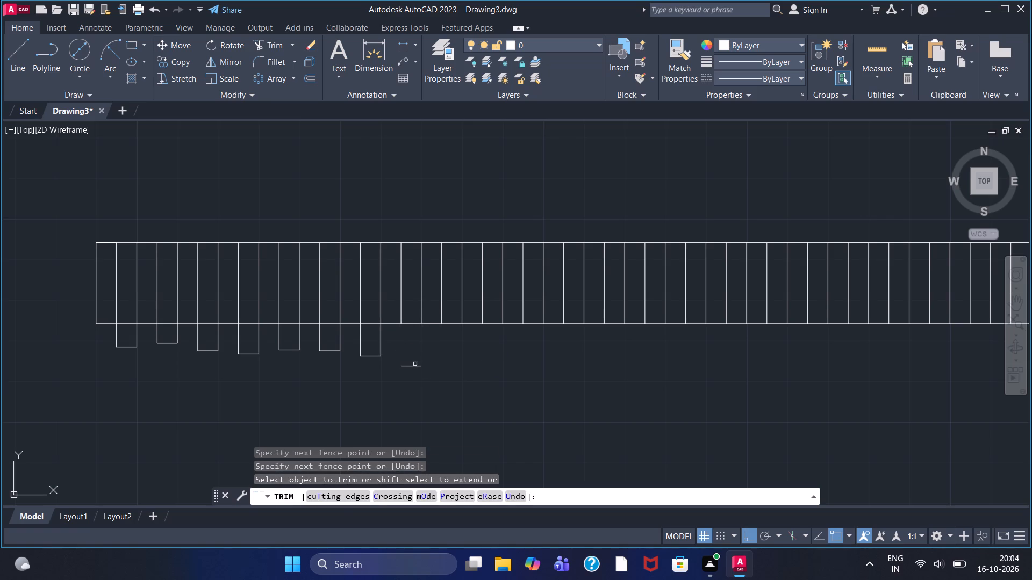
click(415, 366)
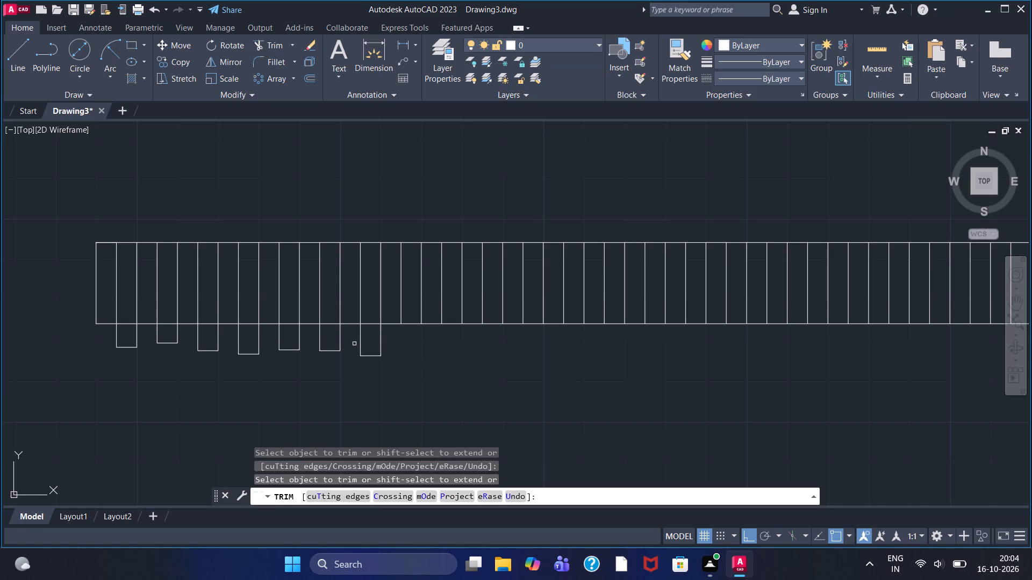
click(359, 340)
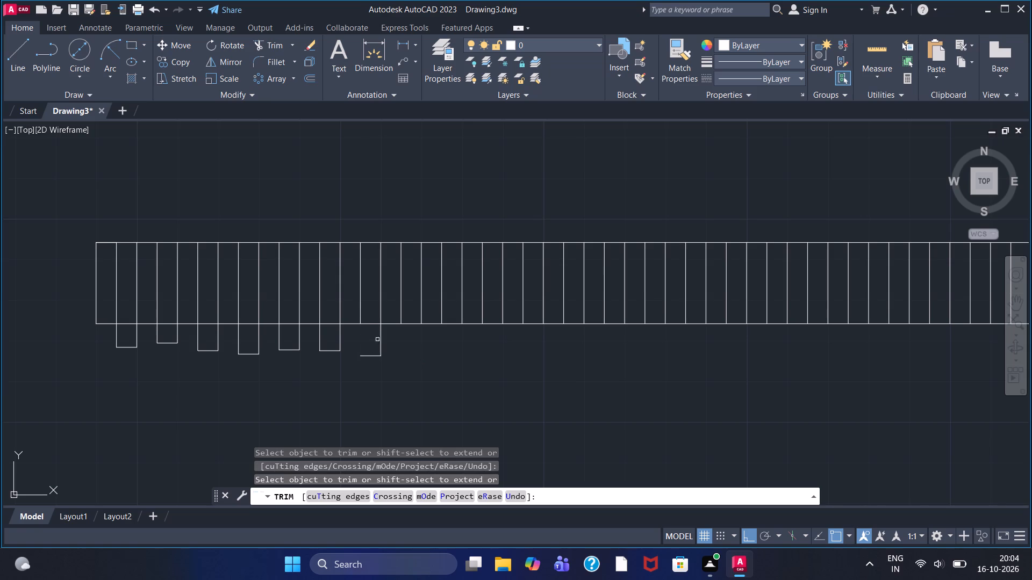
click(380, 338)
click(376, 356)
click(316, 337)
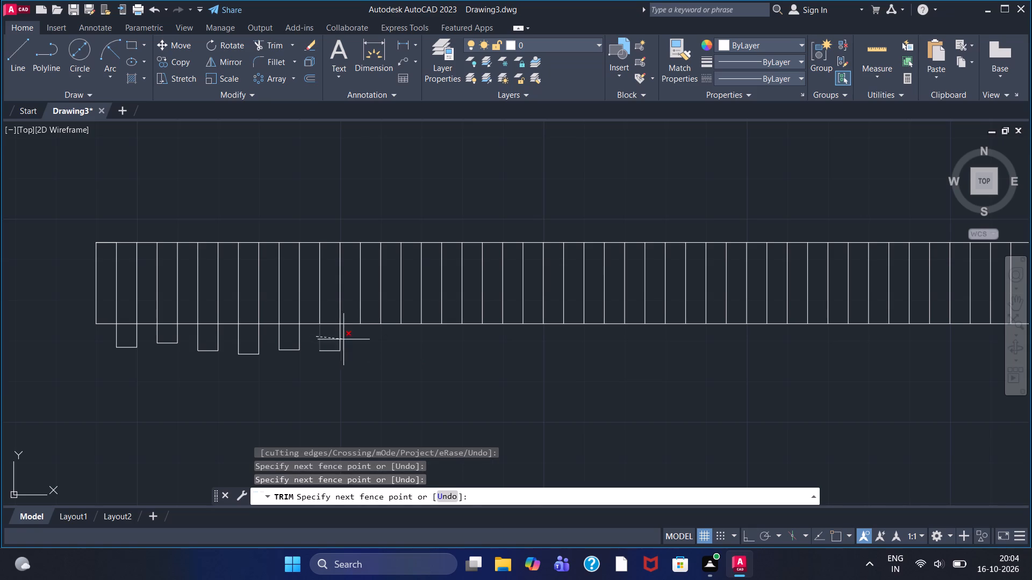
click(346, 340)
click(331, 350)
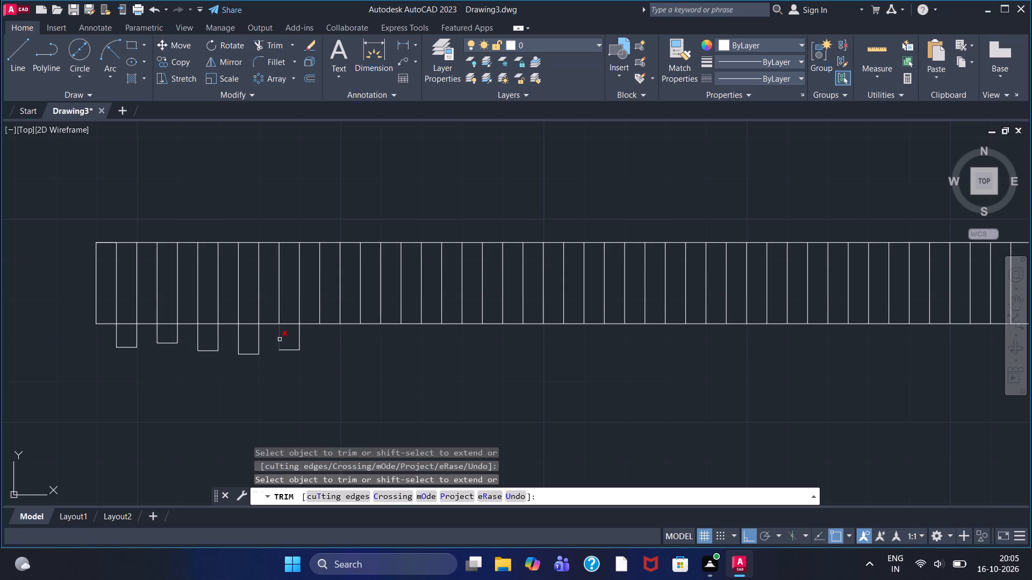
click(279, 338)
click(301, 339)
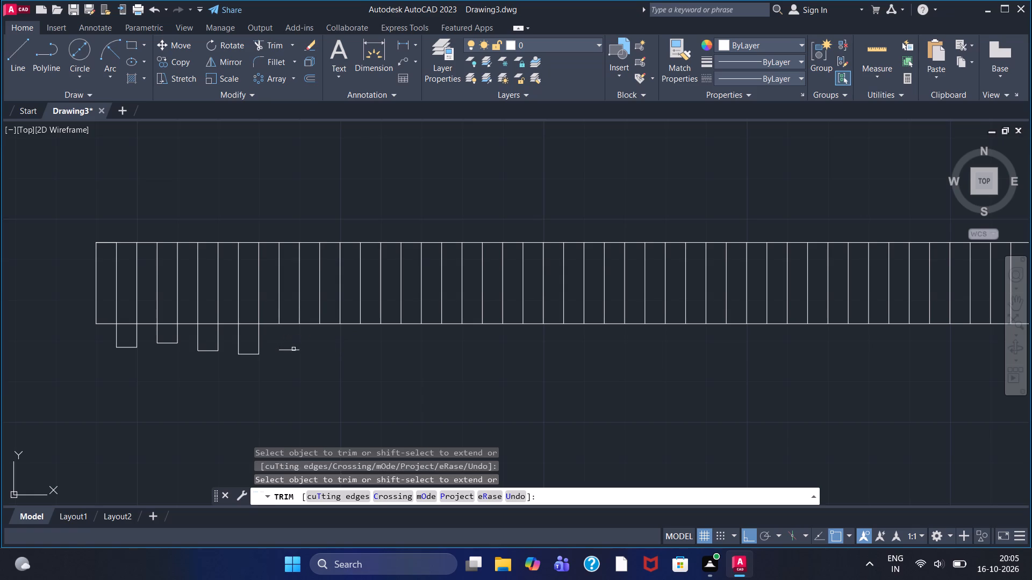
click(293, 350)
Trim off the last four zigzag loops below the bottom edge, up to the strip's left end.
click(239, 338)
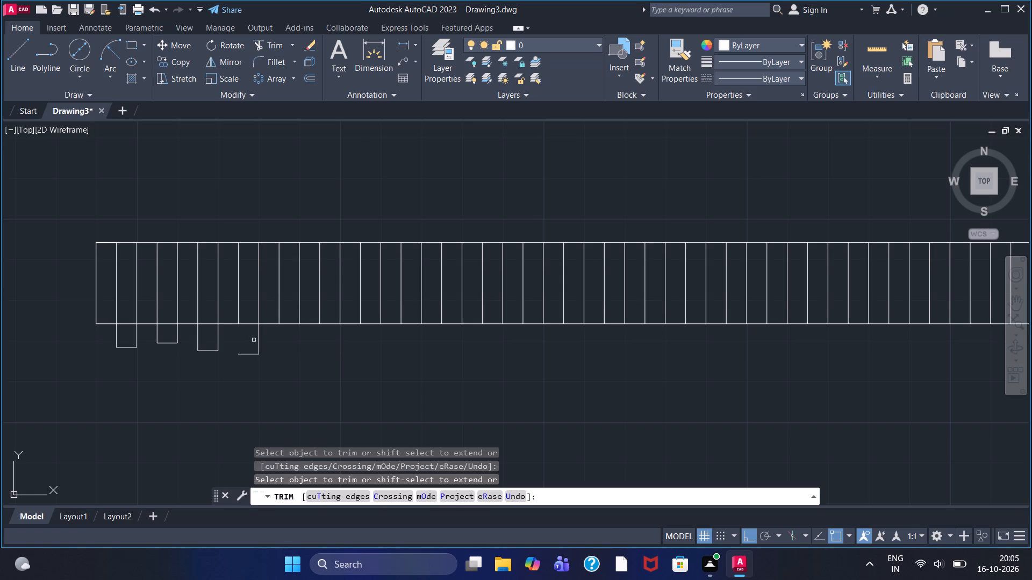
click(257, 341)
click(252, 353)
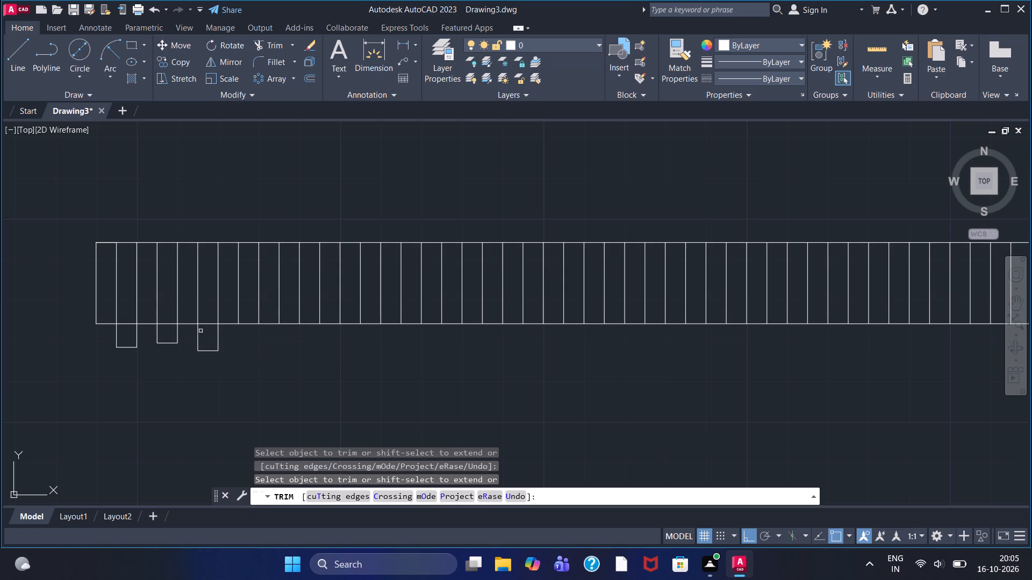
click(196, 338)
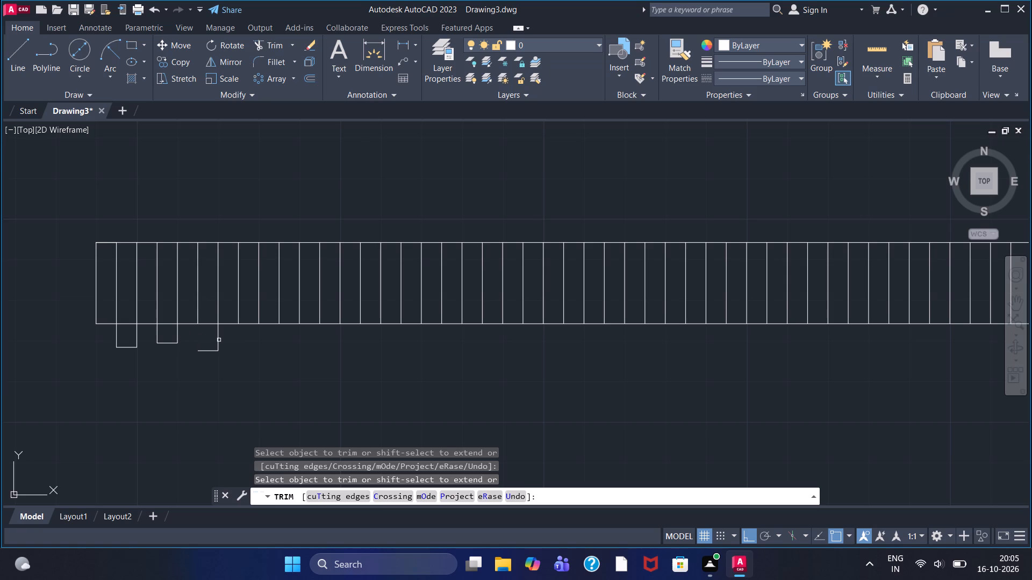
click(219, 340)
click(214, 351)
click(158, 335)
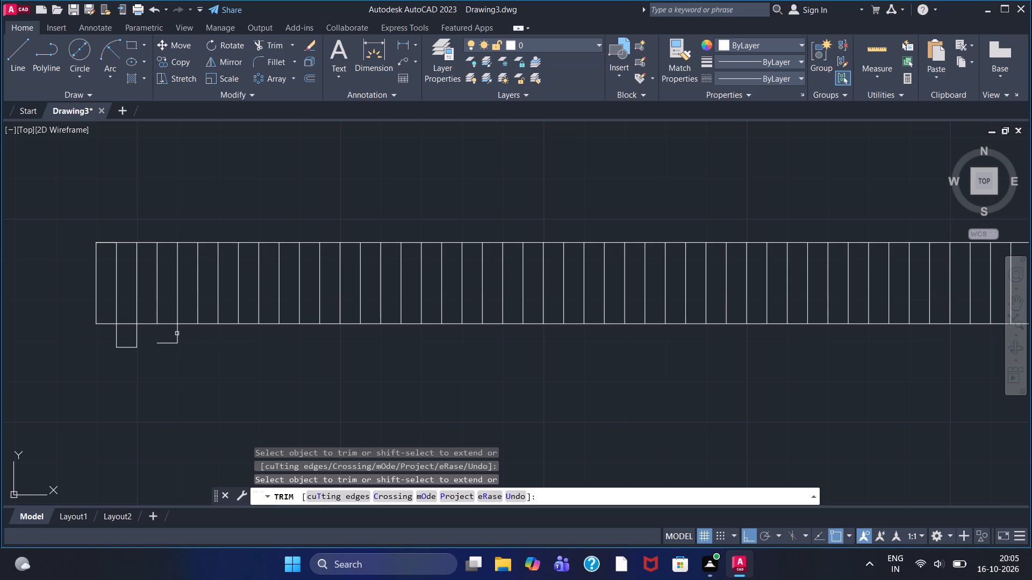
click(177, 334)
click(171, 343)
click(117, 337)
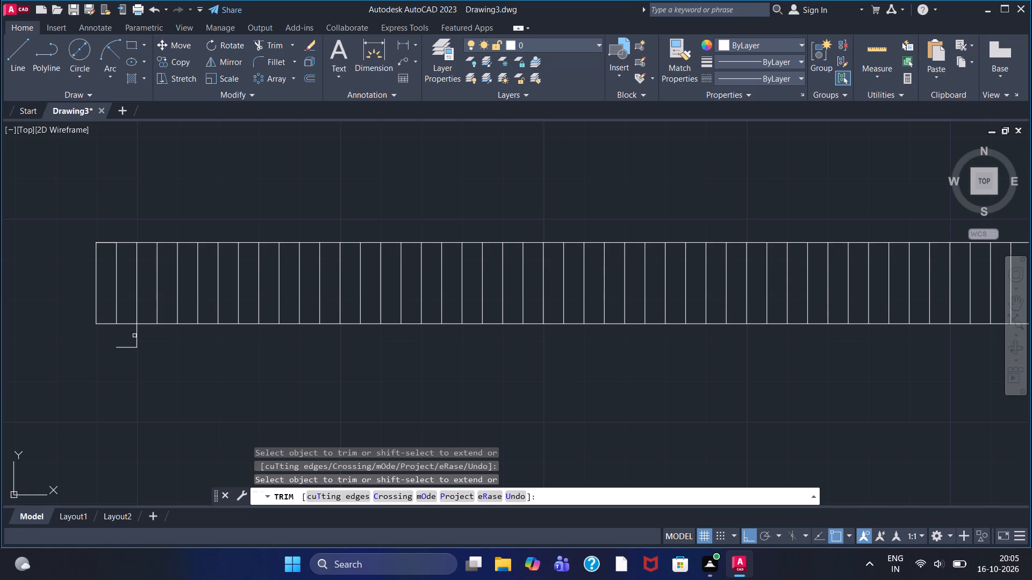
click(135, 336)
click(128, 349)
Examine the trimmed strip together with the gear and its hatched side view, and end the trimming.
scroll(392, 374, down, 1)
scroll(512, 386, down, 1)
middle_drag(594, 401, 521, 343)
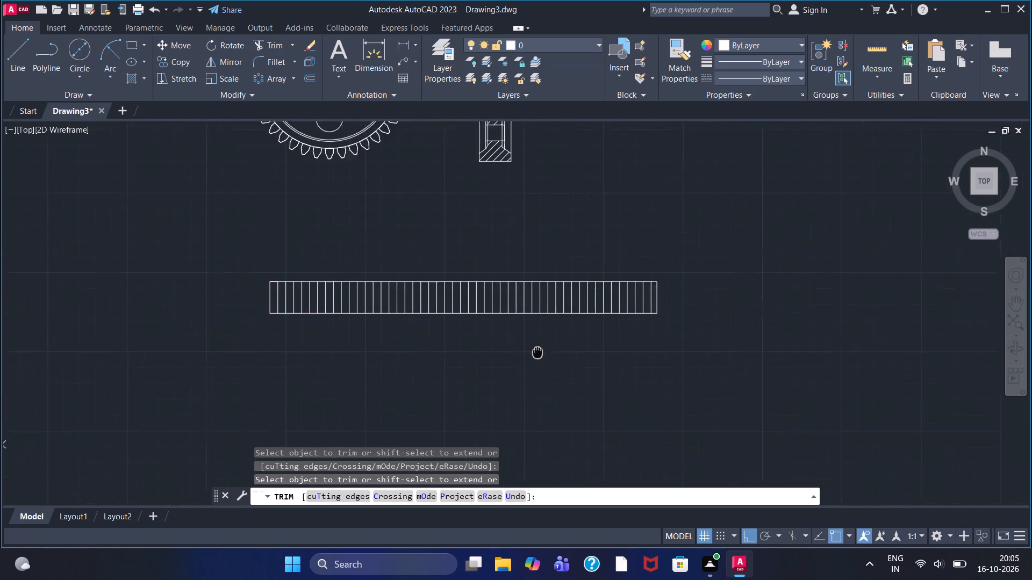
middle_drag(521, 343, 514, 339)
scroll(513, 339, down, 1)
scroll(504, 242, down, 1)
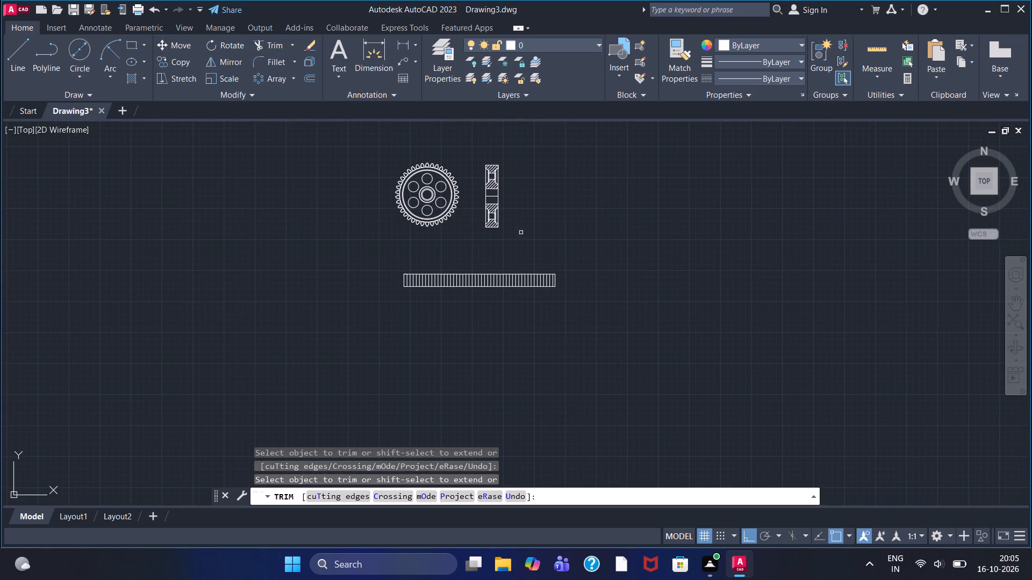
scroll(522, 231, up, 1)
scroll(522, 231, down, 1)
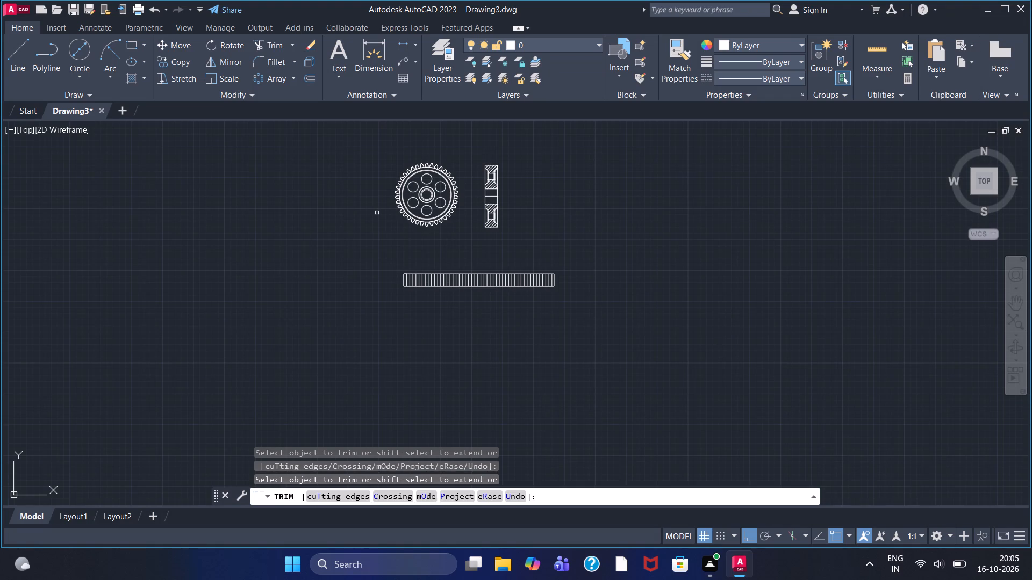
scroll(377, 213, up, 1)
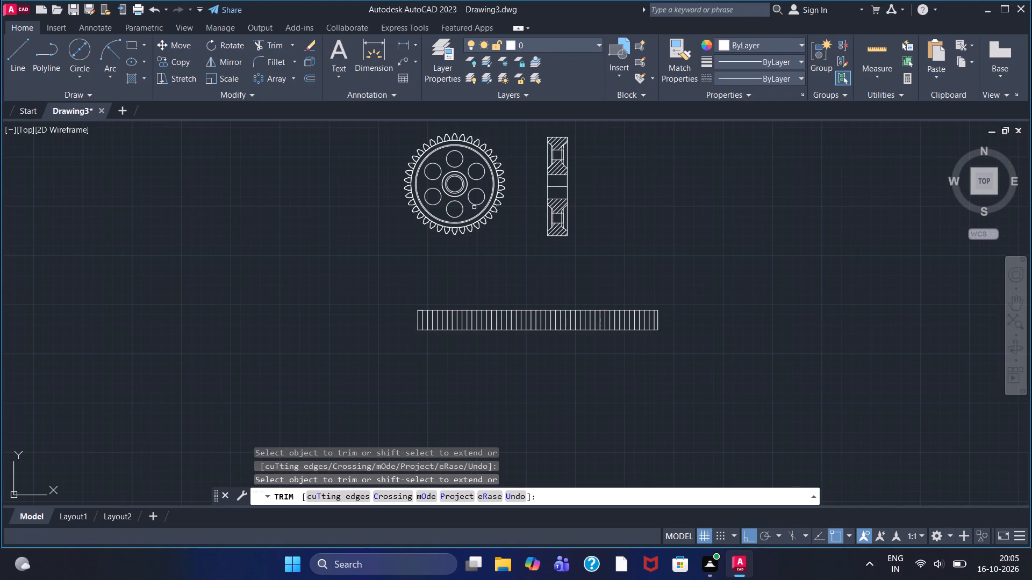
scroll(475, 207, down, 1)
scroll(533, 218, down, 2)
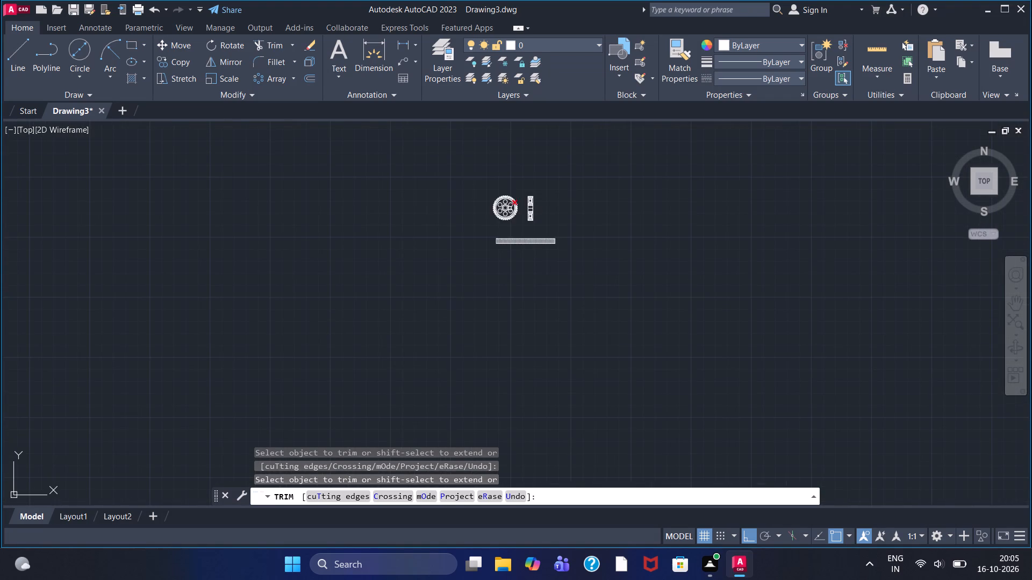
scroll(504, 206, up, 2)
scroll(554, 211, up, 2)
middle_drag(537, 231, 489, 299)
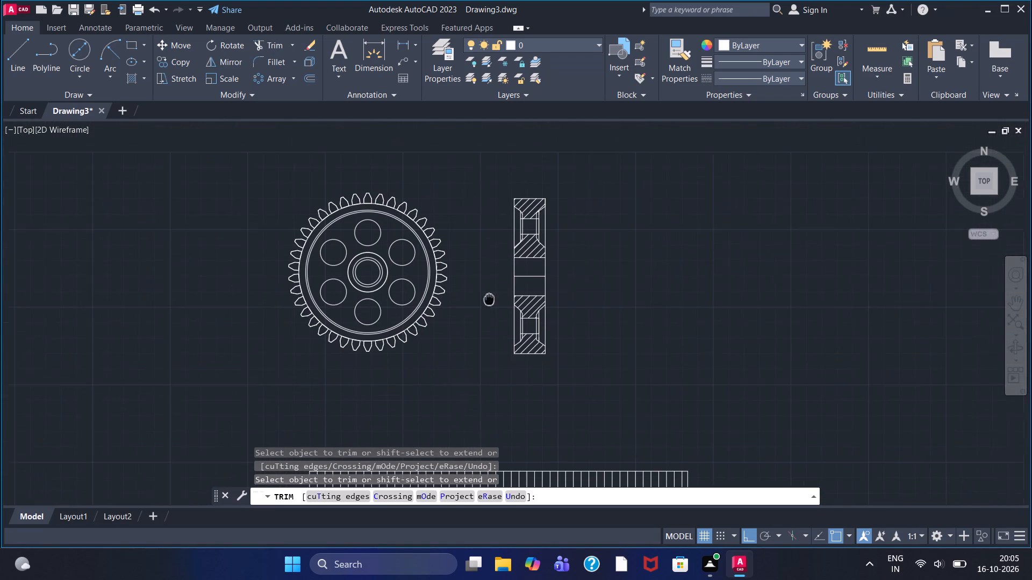
middle_drag(489, 299, 484, 302)
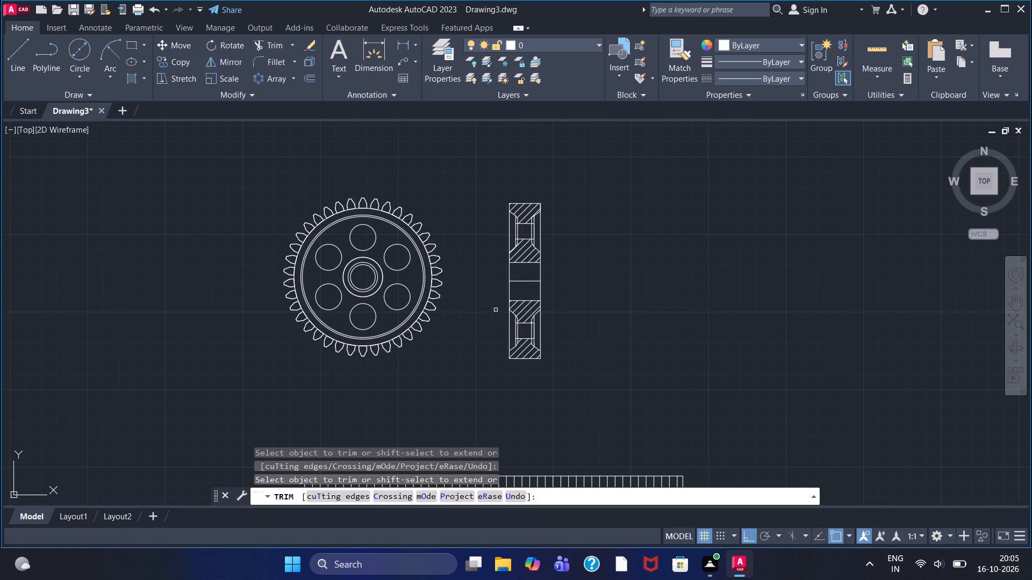
scroll(463, 278, up, 1)
scroll(463, 278, down, 1)
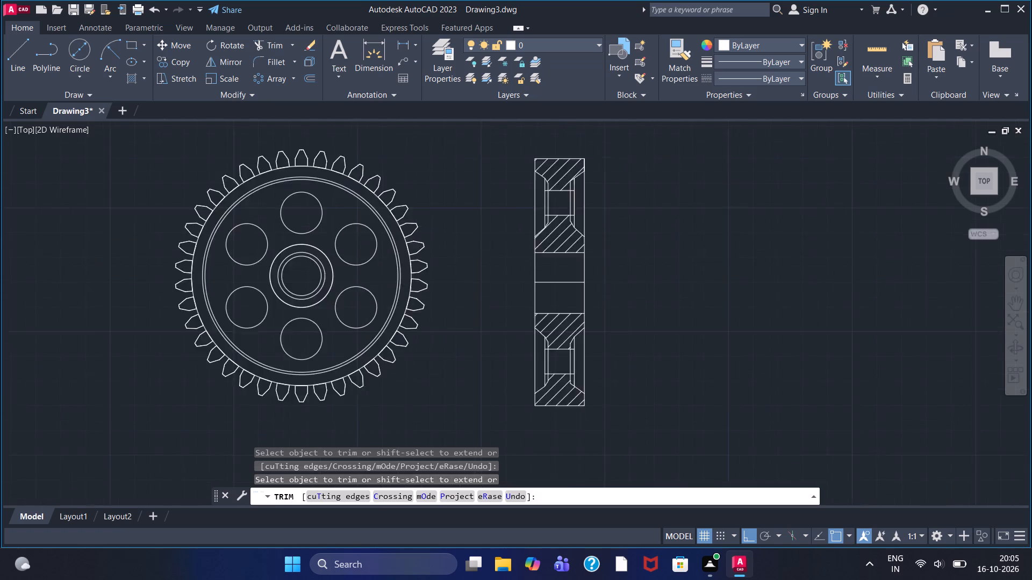
scroll(548, 408, up, 1)
key(Escape)
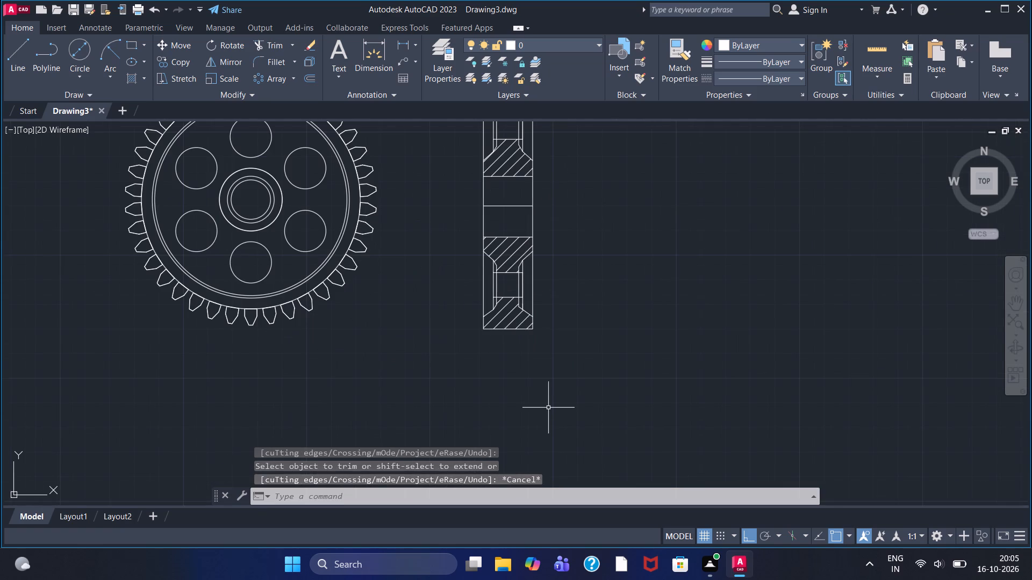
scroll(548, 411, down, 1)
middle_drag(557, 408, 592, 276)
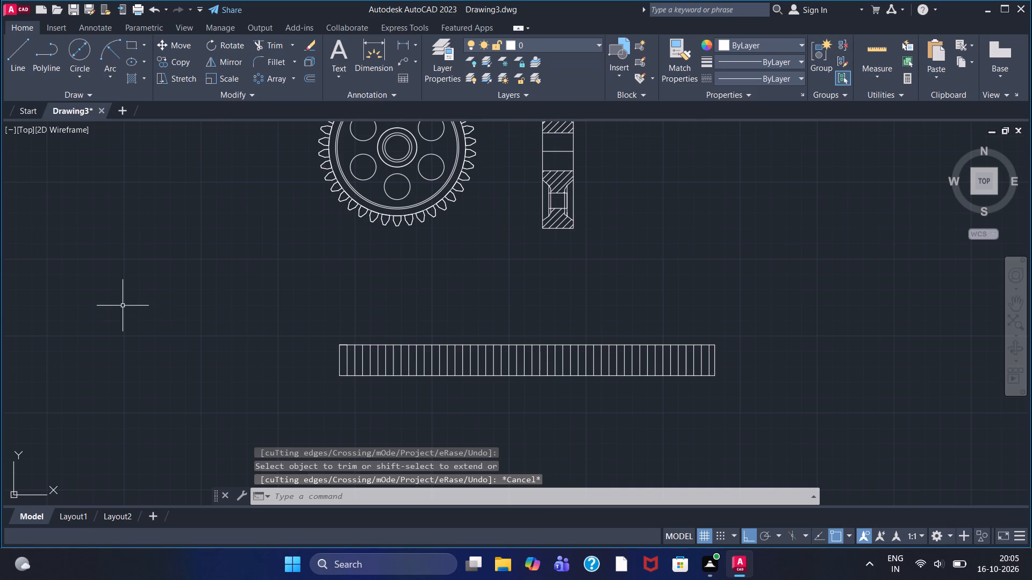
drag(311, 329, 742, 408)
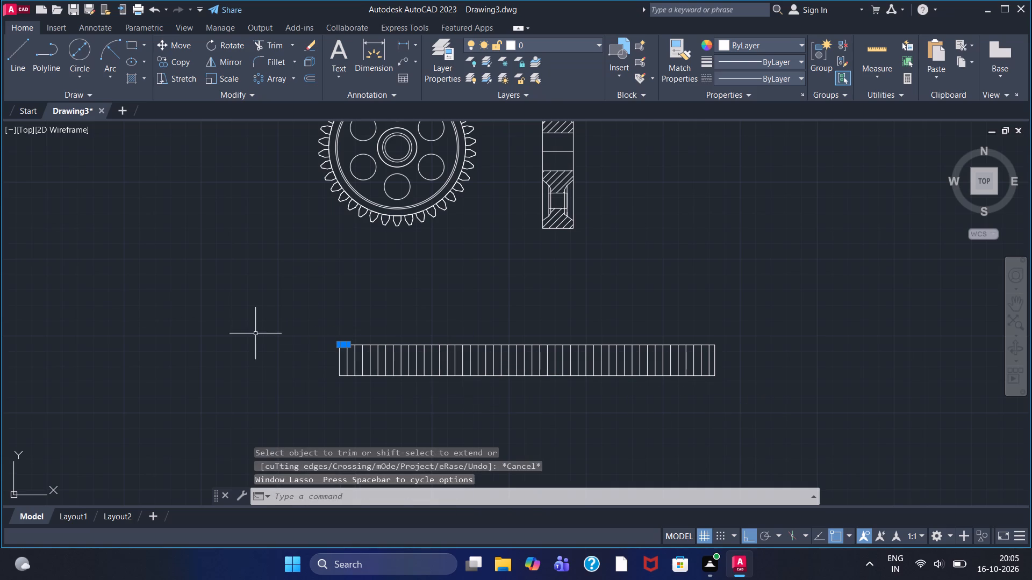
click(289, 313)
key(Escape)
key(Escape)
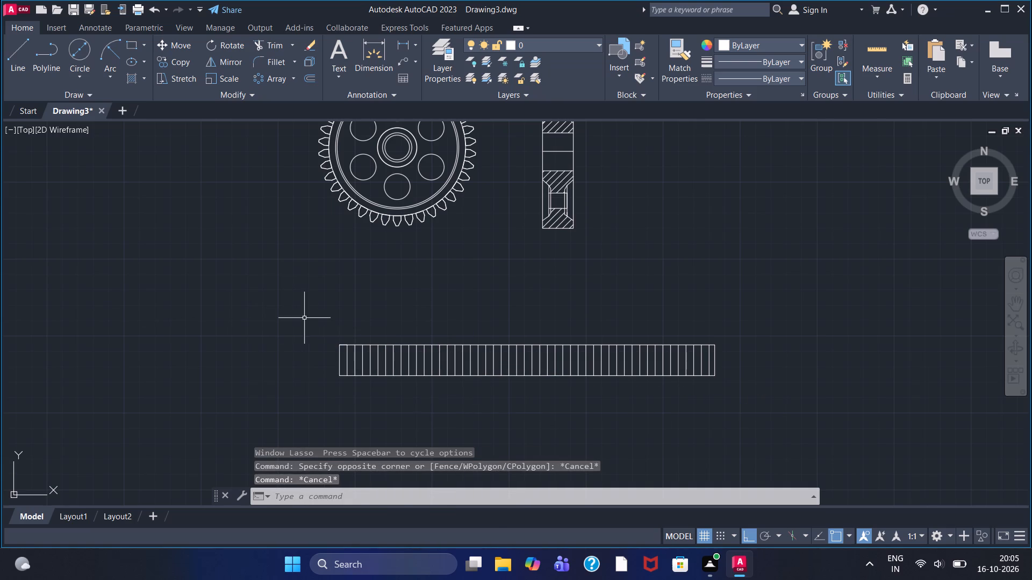
Move the whole divided strip straight up so it sits just below the gear and its side view.
click(304, 318)
click(795, 403)
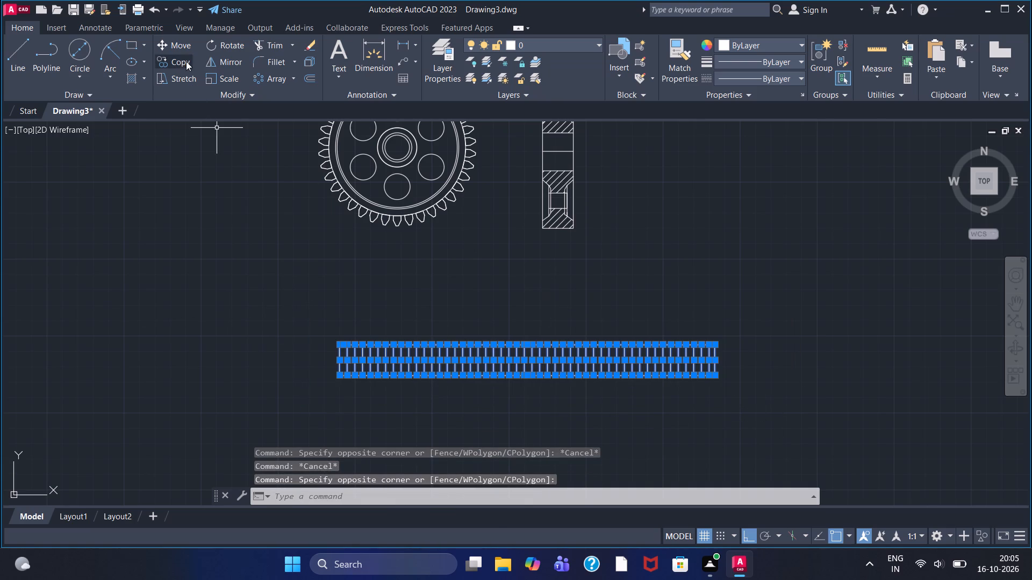
click(187, 52)
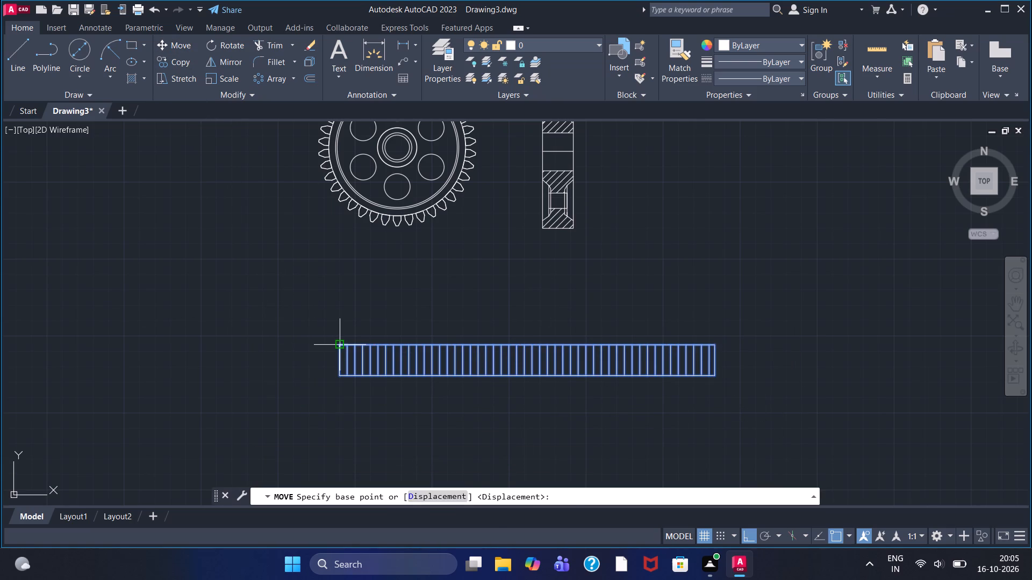
drag(339, 345, 257, 245)
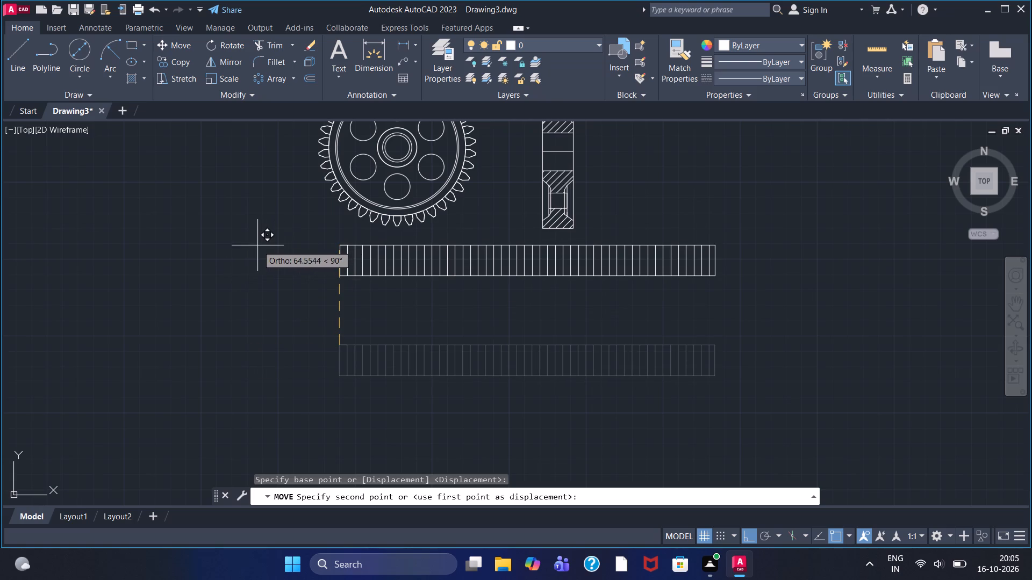
drag(257, 245, 253, 250)
click(253, 250)
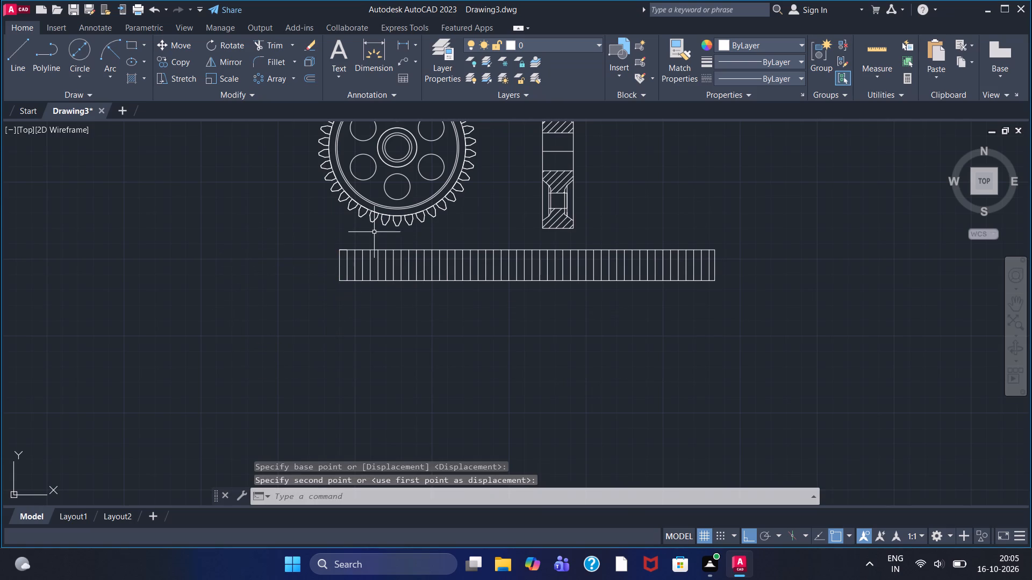
Start a two-colour Gradient fill with 205,105,40 as the first colour and Blue as the second.
scroll(374, 227, up, 1)
middle_drag(446, 232, 405, 347)
scroll(405, 347, down, 1)
scroll(478, 350, down, 1)
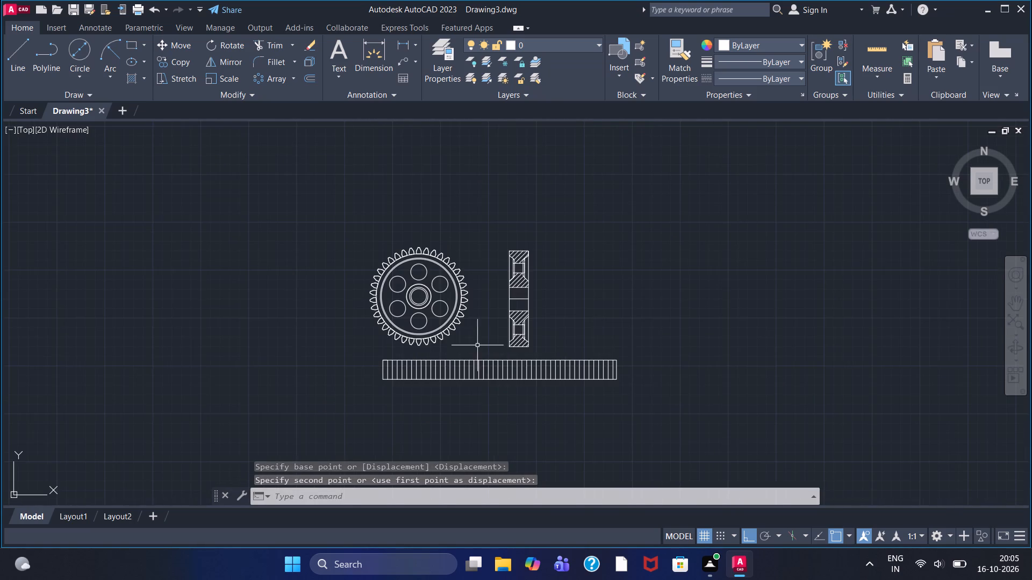
scroll(466, 324, up, 1)
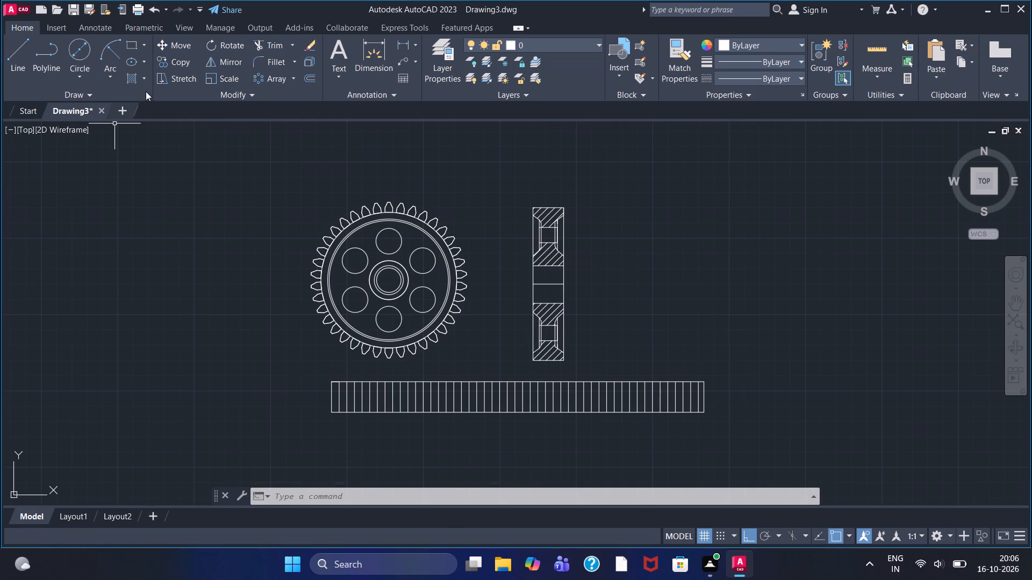
click(145, 77)
click(145, 132)
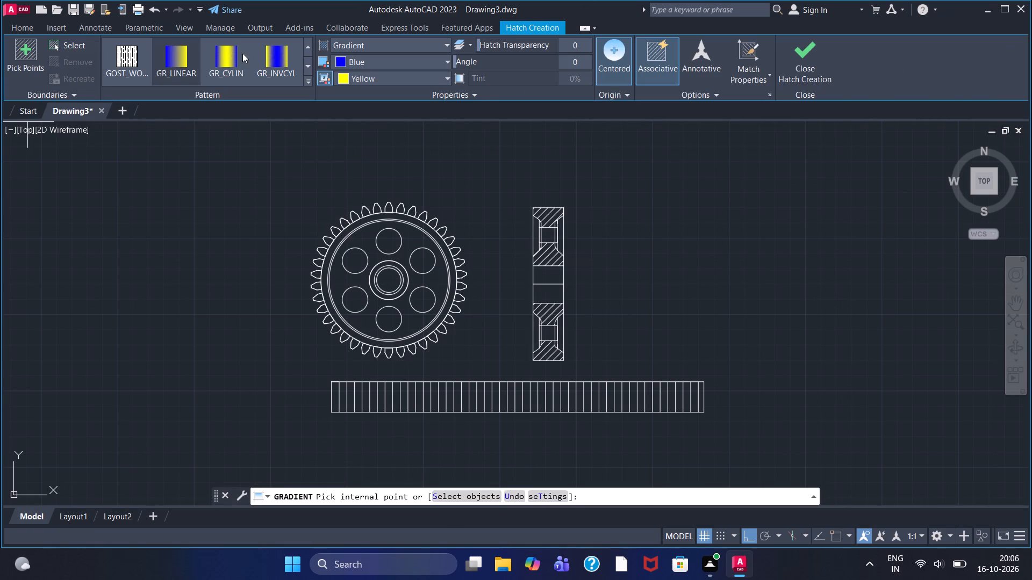
click(340, 61)
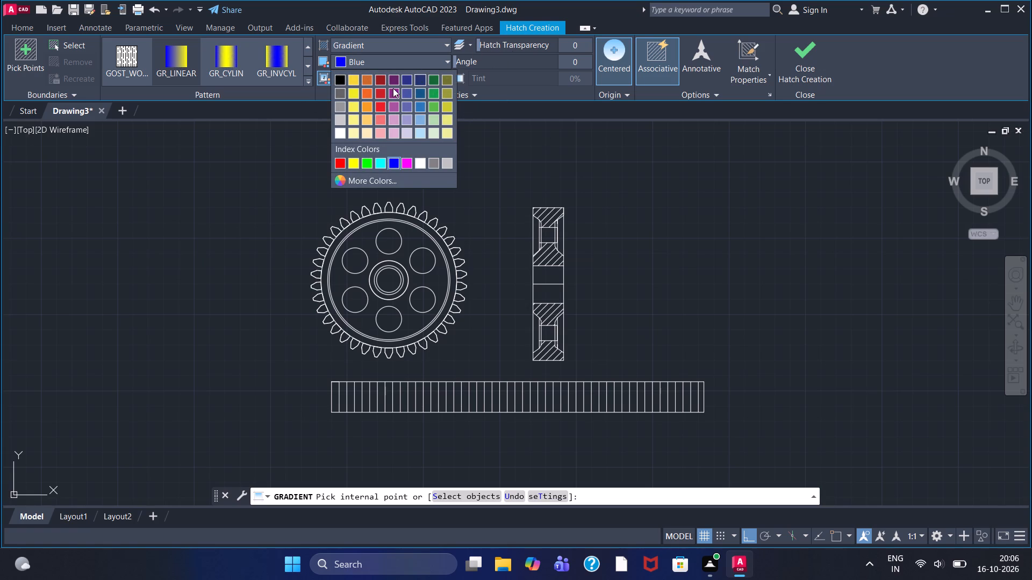
click(363, 81)
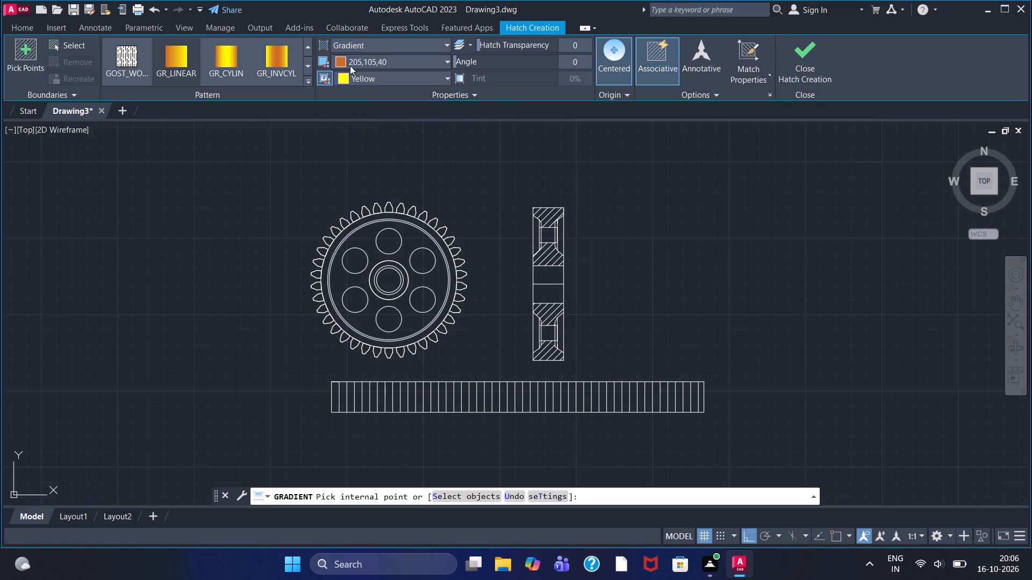
click(342, 79)
click(394, 180)
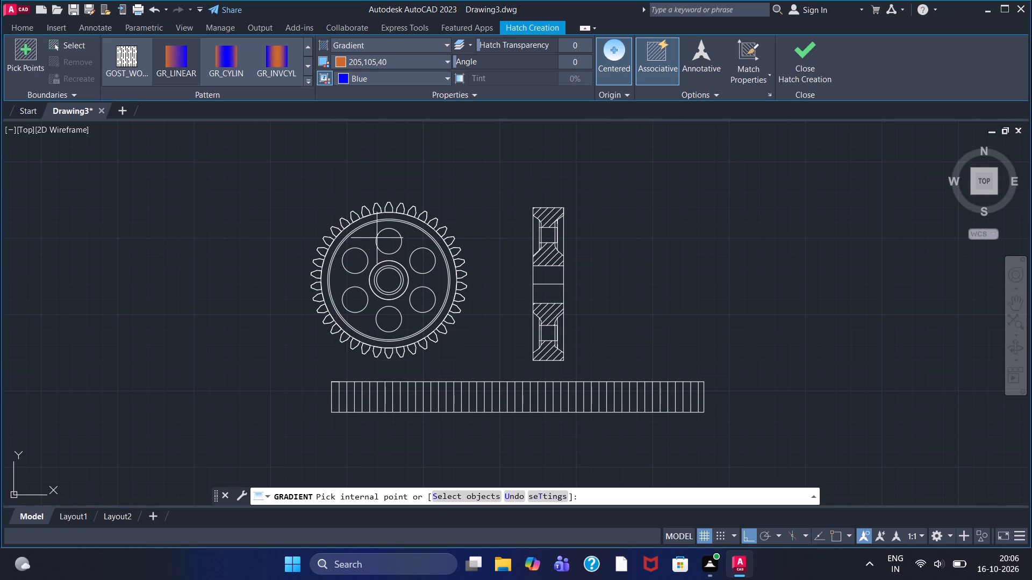
click(343, 60)
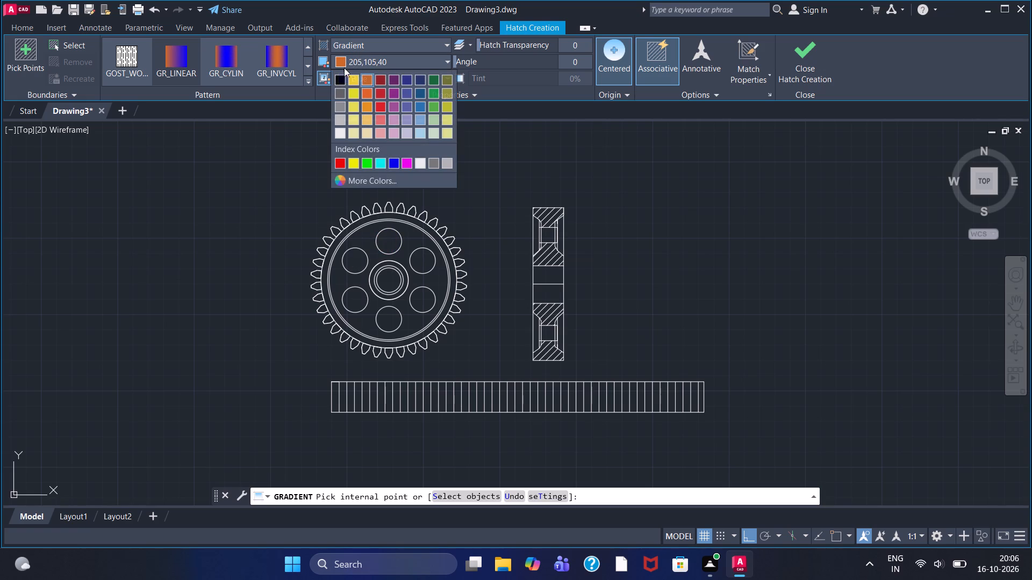
click(367, 77)
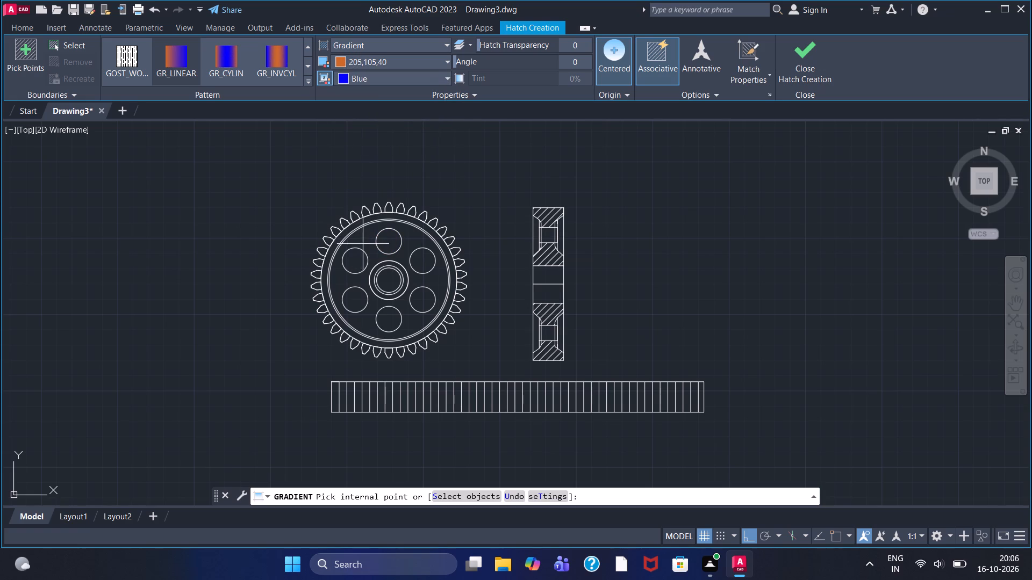
Apply the gradient to the gear's web, the ring-shaped rim and the topmost tooth.
click(364, 242)
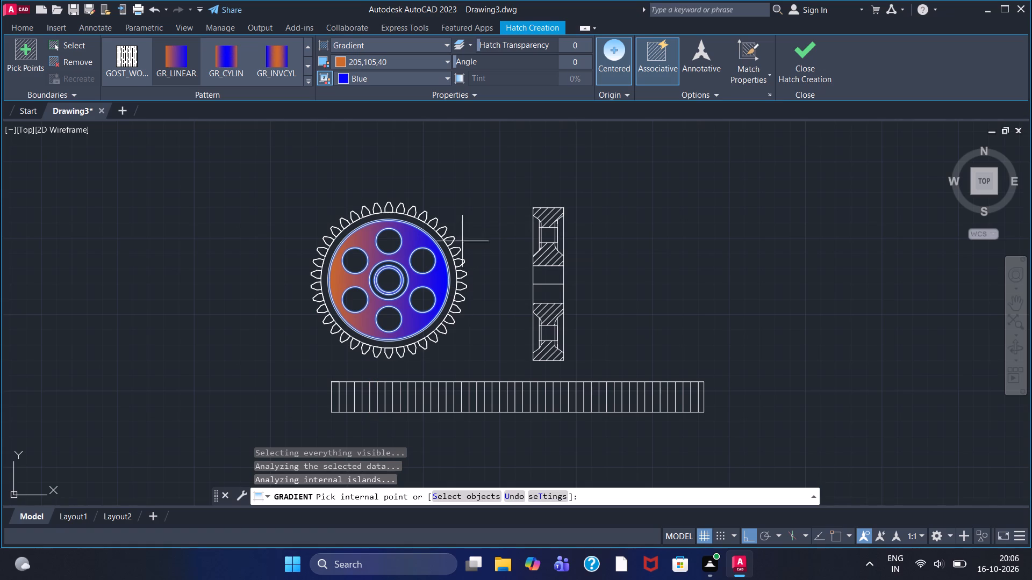
scroll(410, 222, up, 2)
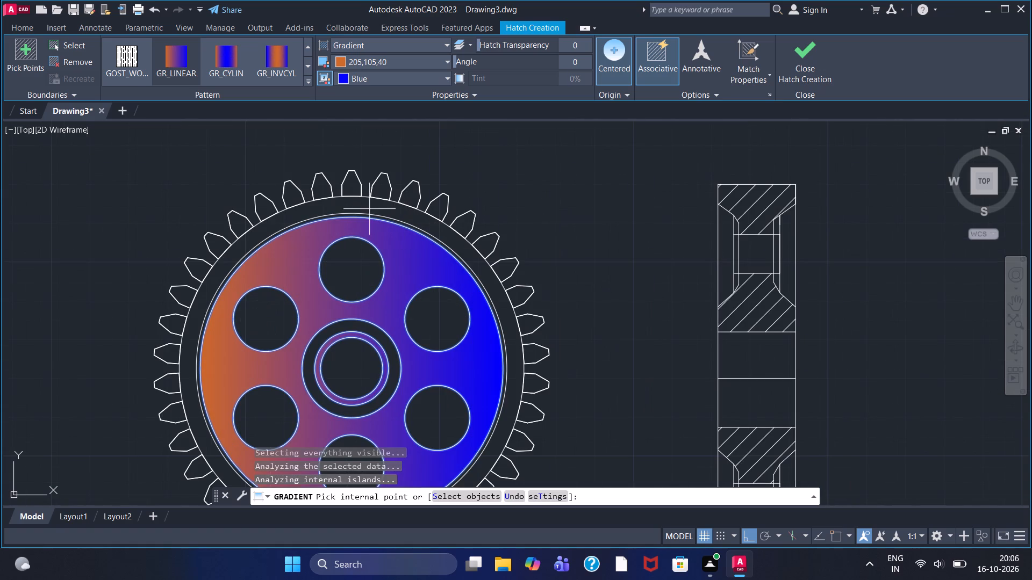
click(371, 205)
click(351, 191)
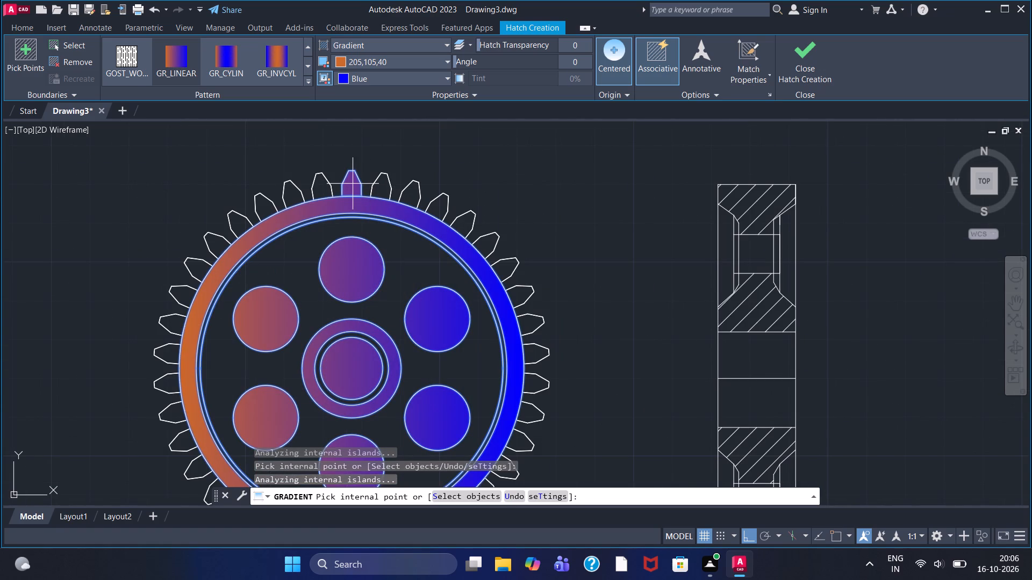
click(352, 183)
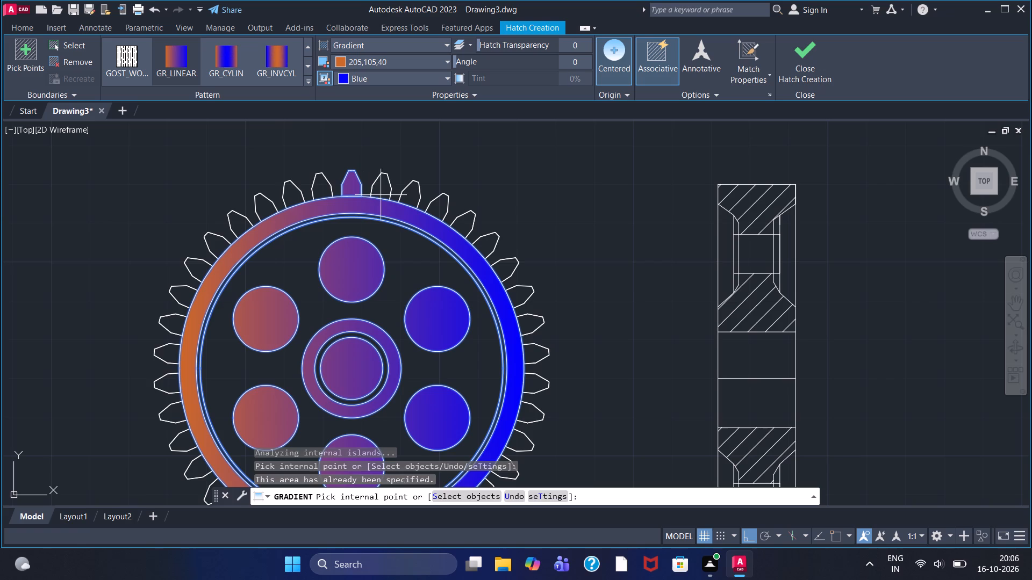
Add the next ten teeth clockwise from the top tooth to the gradient fill, ending just below the gear's horizontal centreline.
click(382, 191)
click(412, 195)
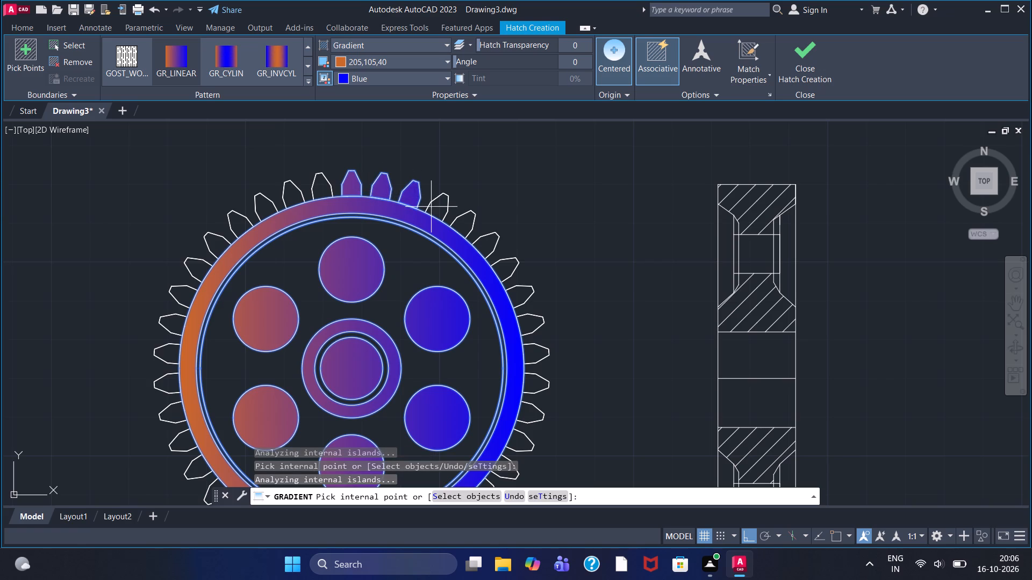
click(439, 208)
click(471, 222)
click(486, 251)
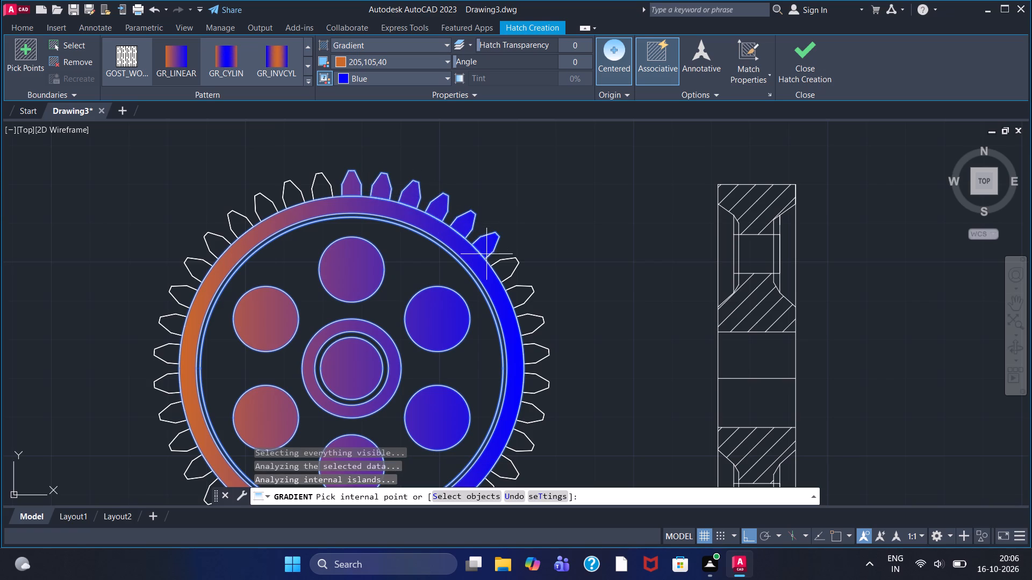
click(510, 270)
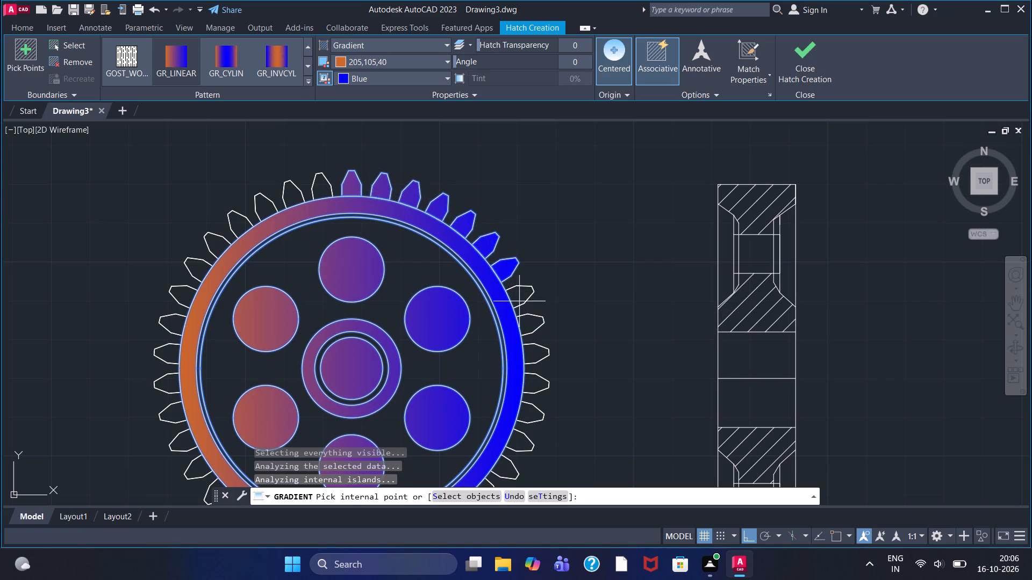
click(519, 301)
click(531, 332)
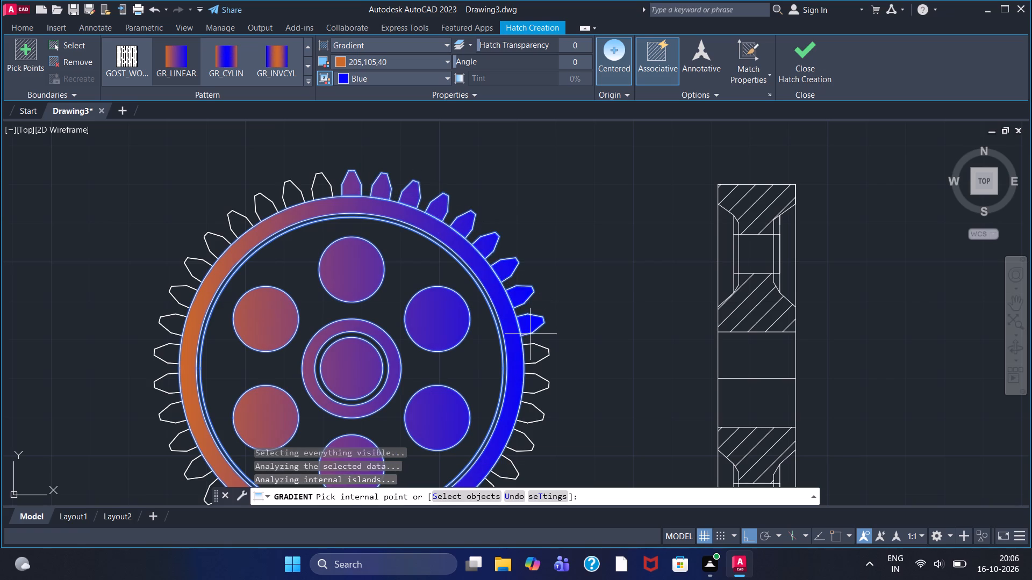
click(531, 354)
click(533, 383)
Add the next nine teeth clockwise to the gradient fill, ending with the gear's bottommost tooth.
middle_drag(562, 357, 562, 262)
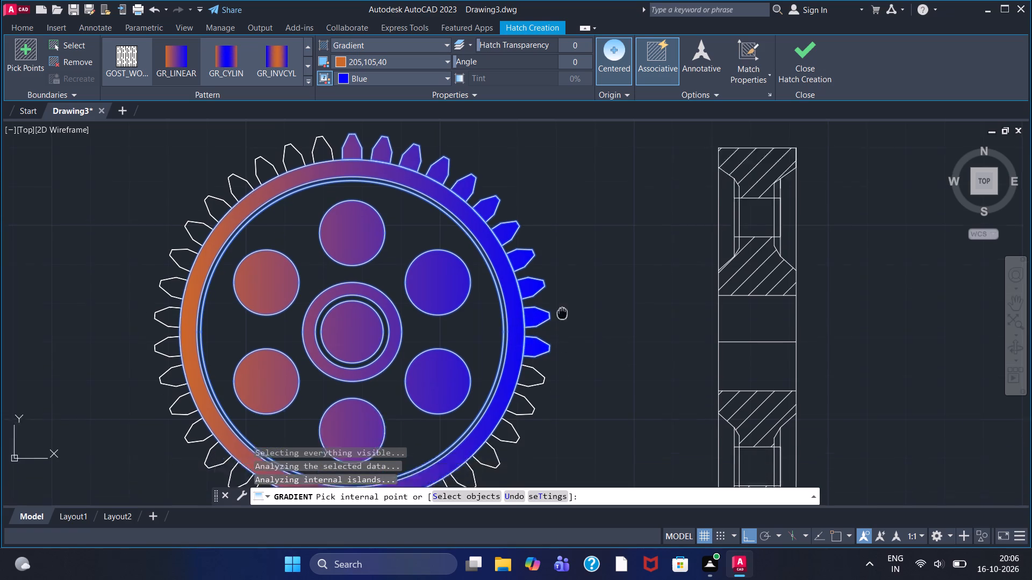
middle_drag(562, 262, 562, 247)
click(533, 303)
click(522, 331)
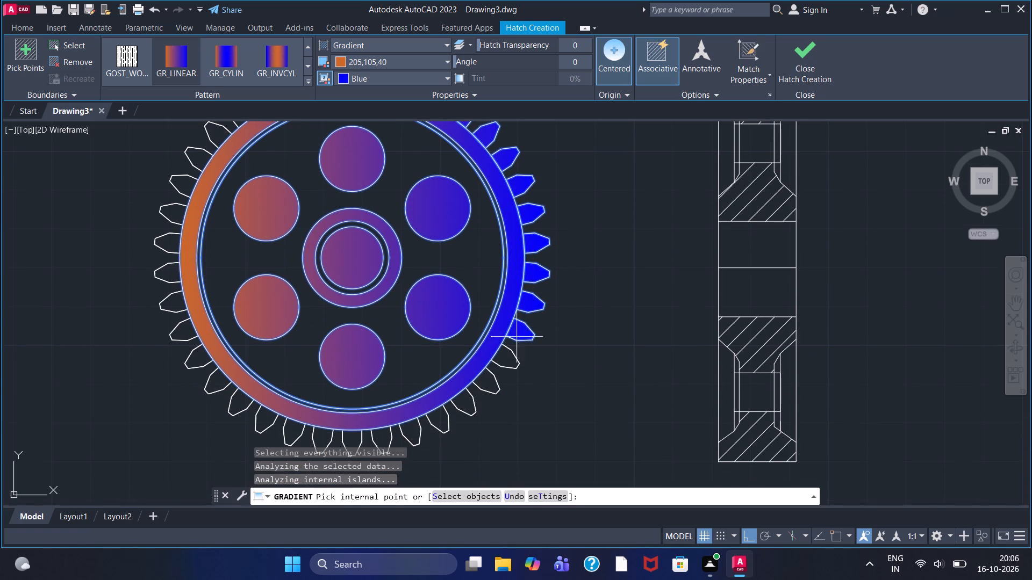
click(508, 355)
click(484, 380)
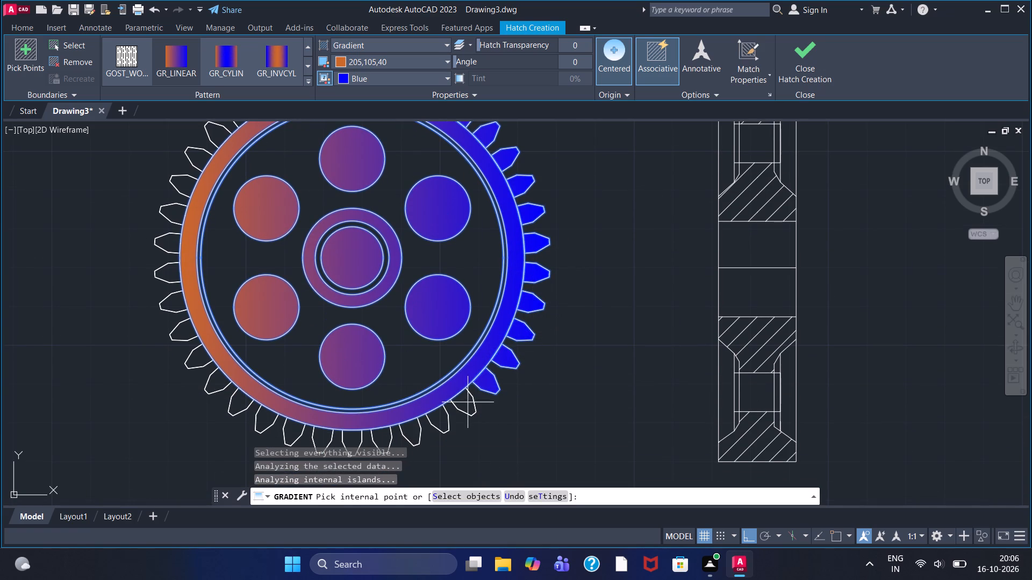
click(468, 402)
click(440, 416)
click(413, 426)
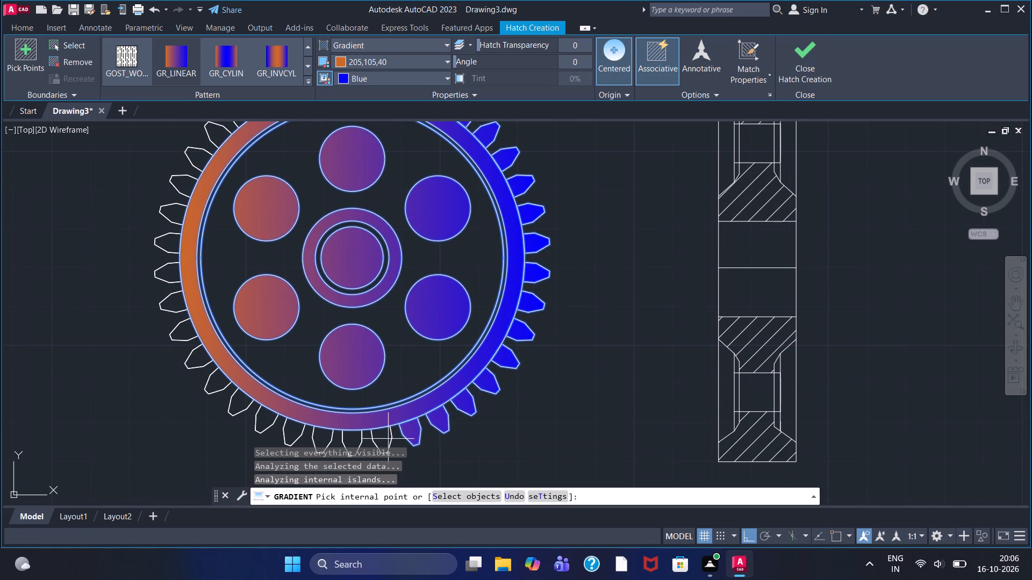
click(379, 440)
click(352, 440)
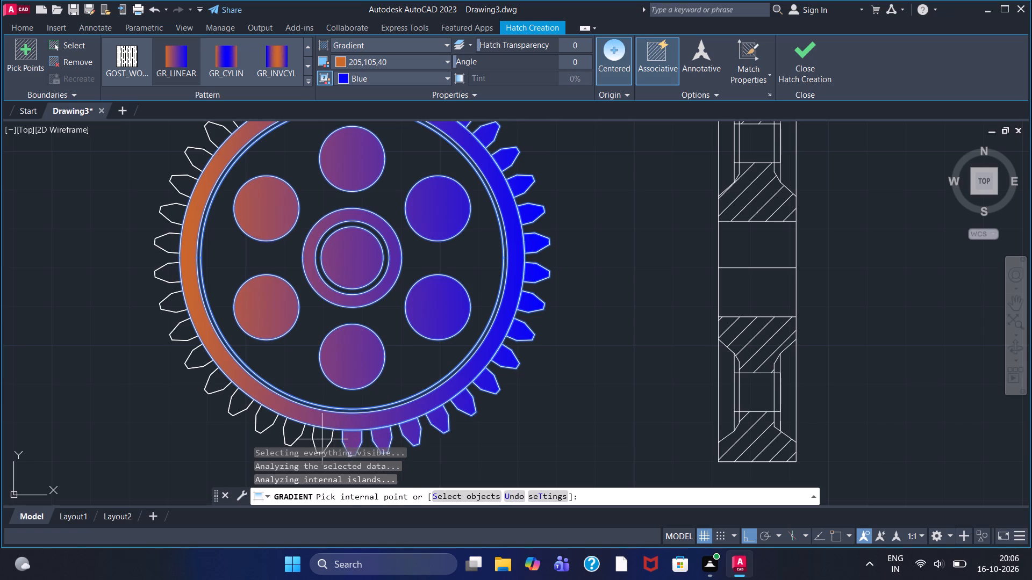
Add the next twelve teeth clockwise from the bottom tooth to the gradient fill, continuing up the gear's left side.
click(320, 440)
click(293, 433)
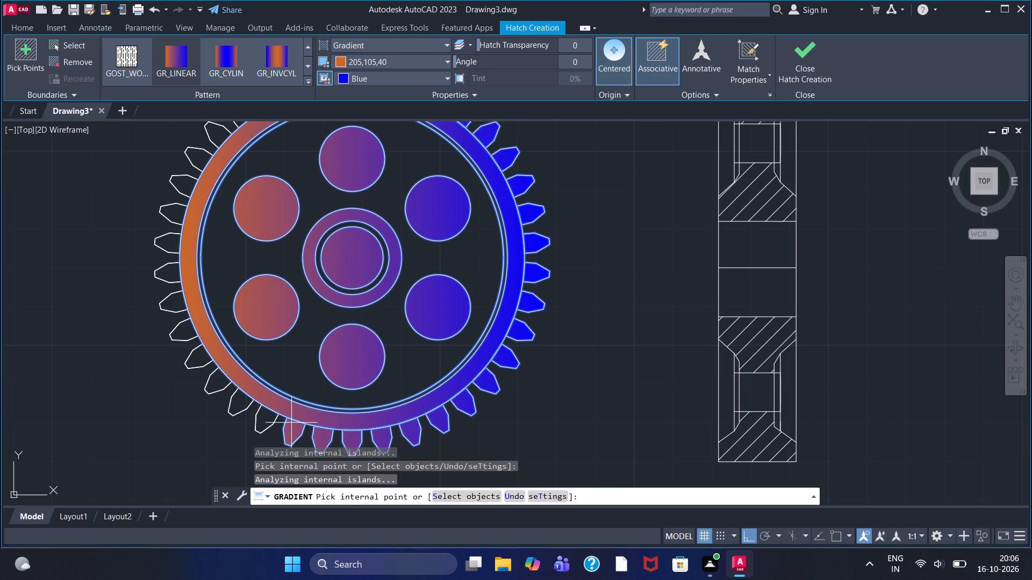
click(258, 421)
click(243, 401)
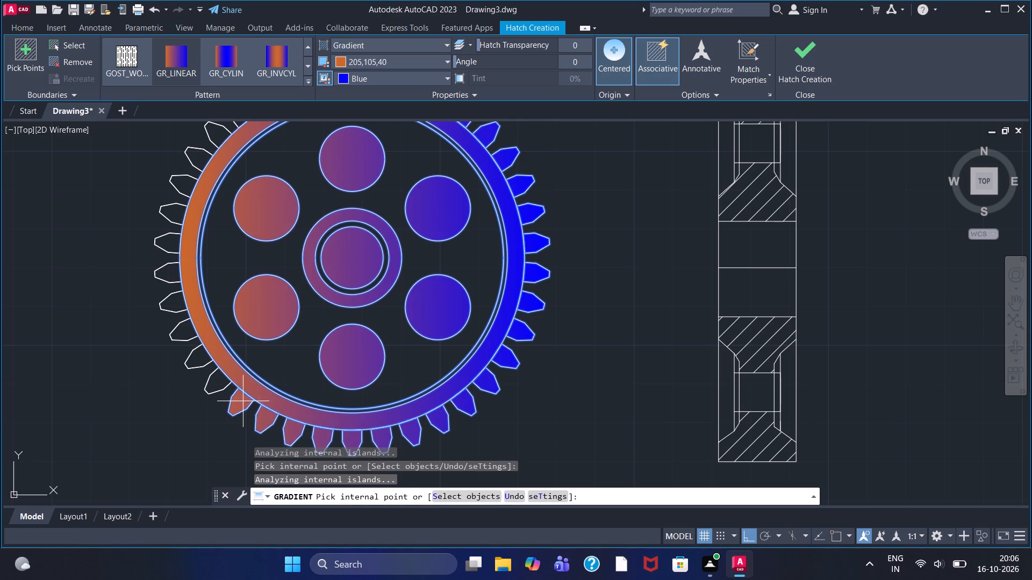
click(213, 382)
click(201, 355)
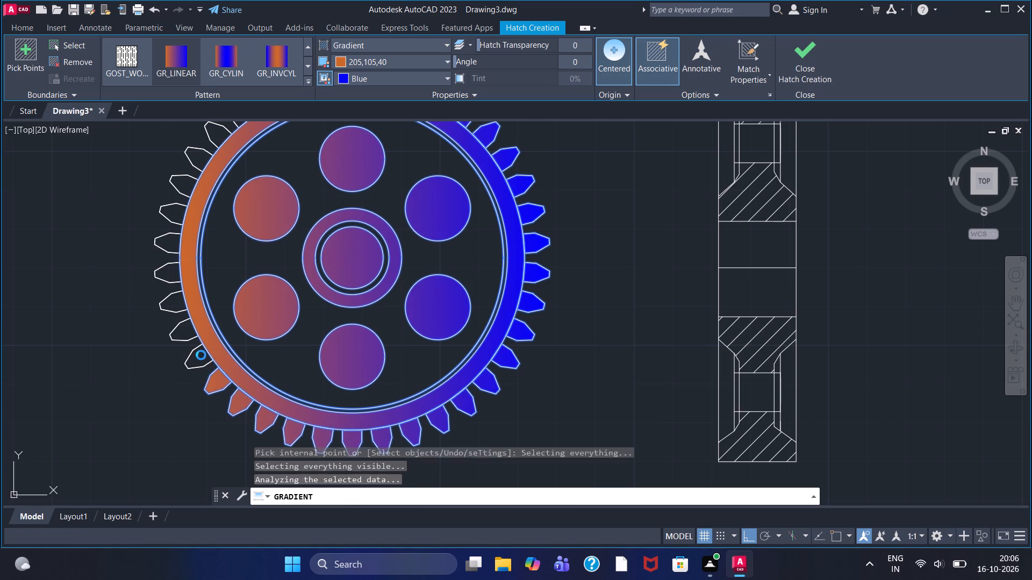
click(187, 331)
click(173, 305)
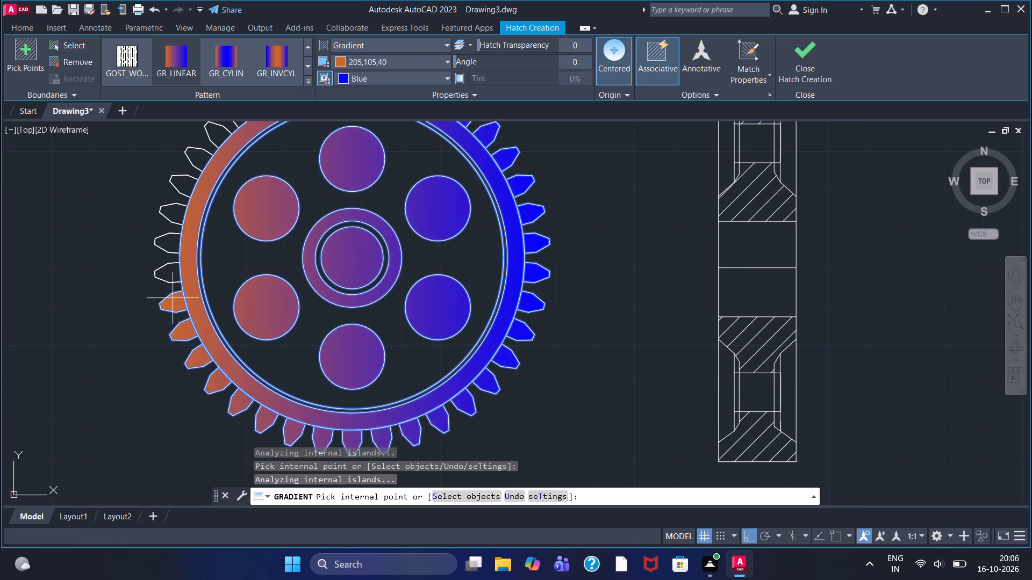
click(174, 273)
click(174, 244)
click(173, 216)
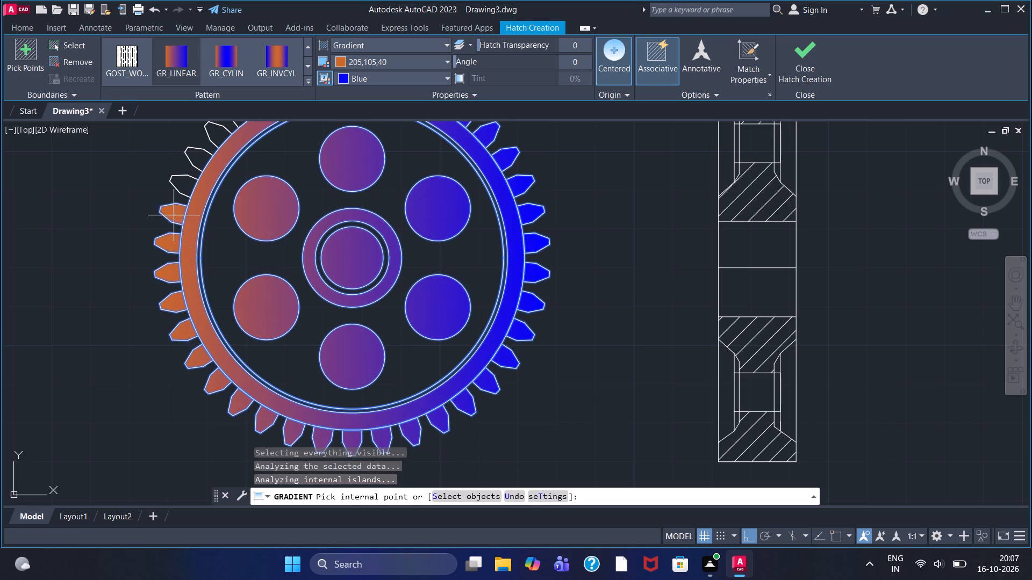
click(185, 186)
Add the last six unfilled teeth on the gear's upper left to the gradient fill, up to the top tooth.
middle_drag(182, 186, 174, 325)
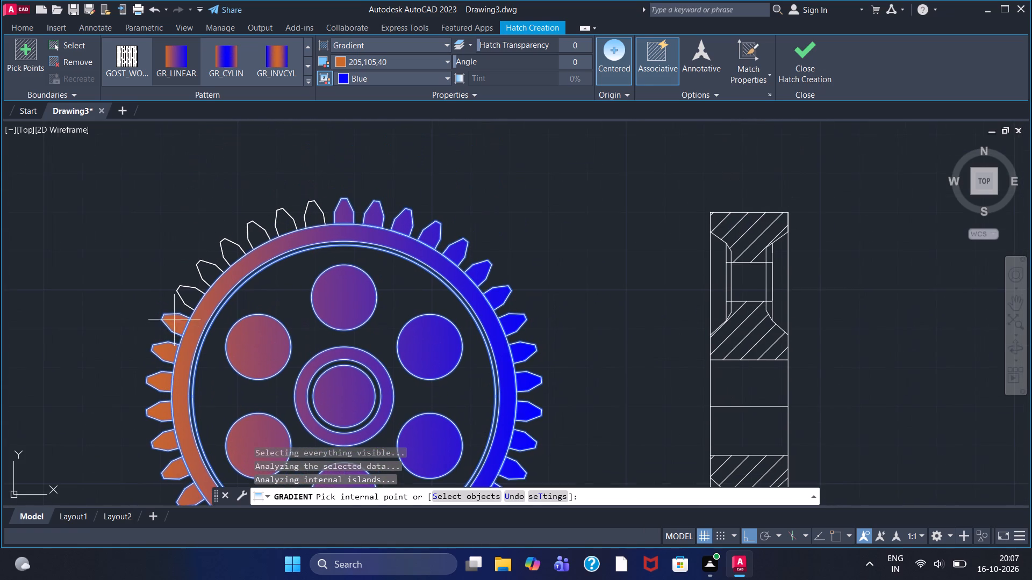
click(190, 302)
click(213, 275)
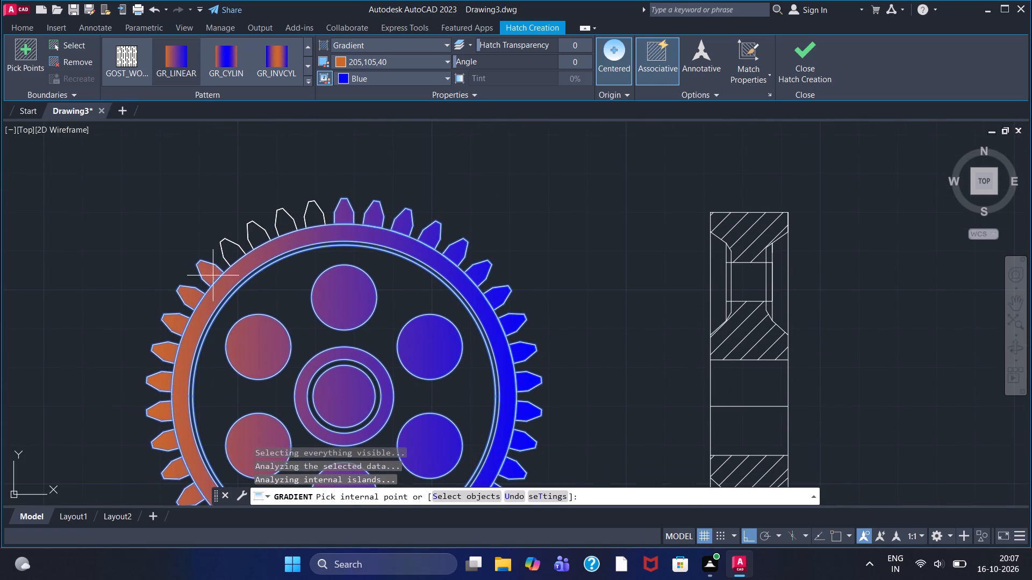
click(231, 251)
click(259, 233)
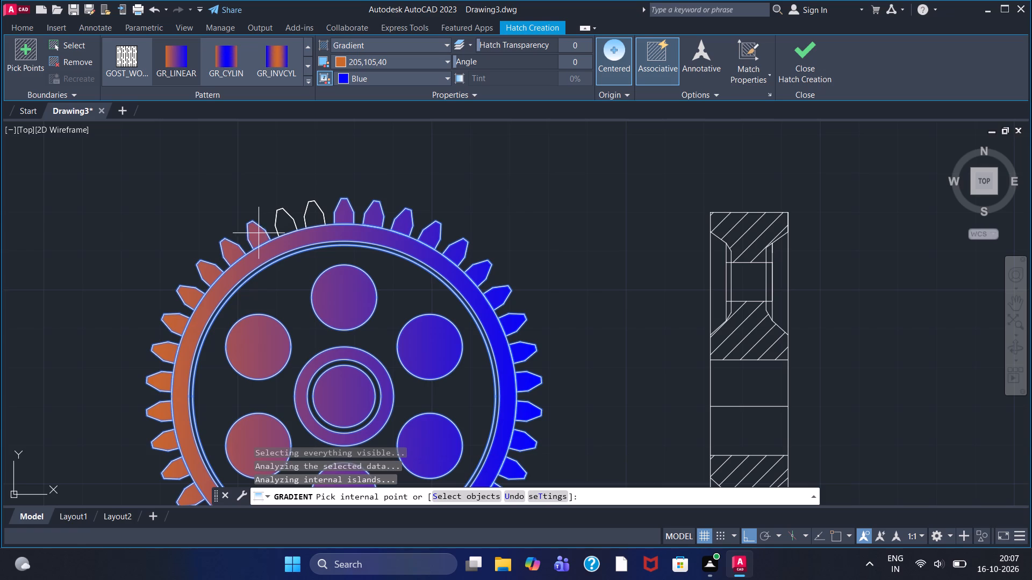
click(289, 223)
click(317, 221)
scroll(406, 325, down, 1)
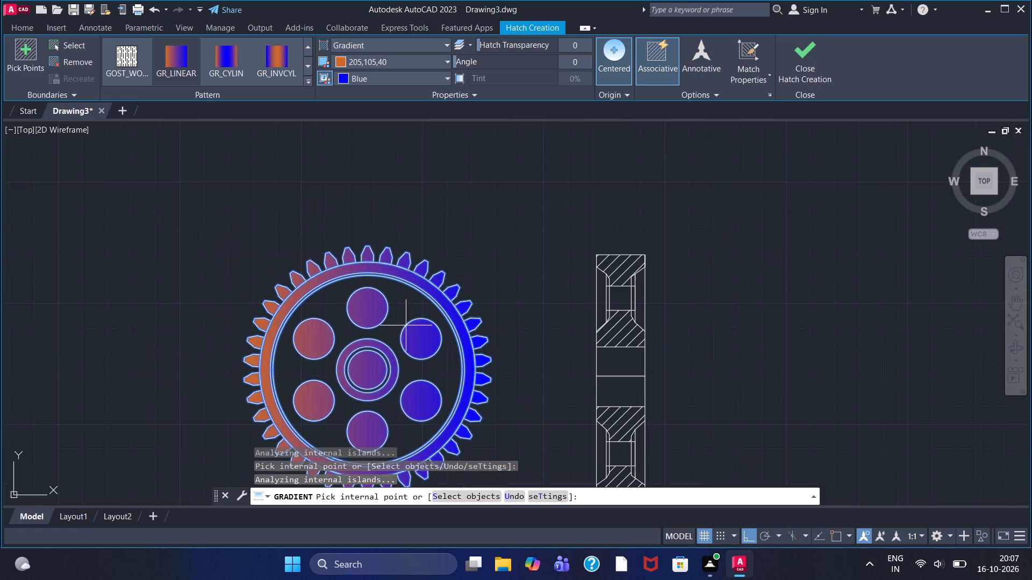
middle_drag(550, 331, 458, 245)
scroll(485, 289, down, 1)
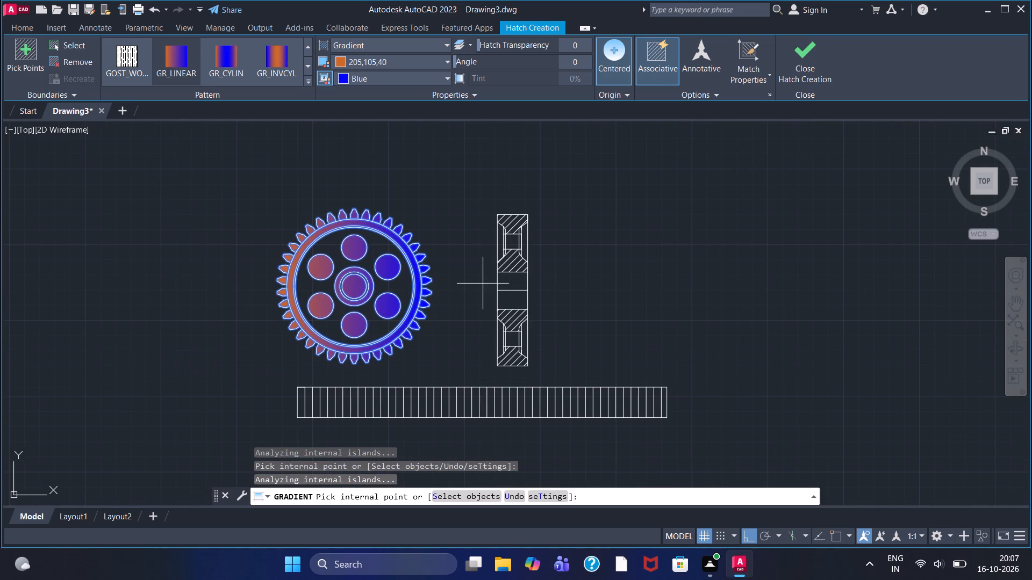
Finish the gear's orange-to-blue gradient fill and leave hatch creation.
click(803, 66)
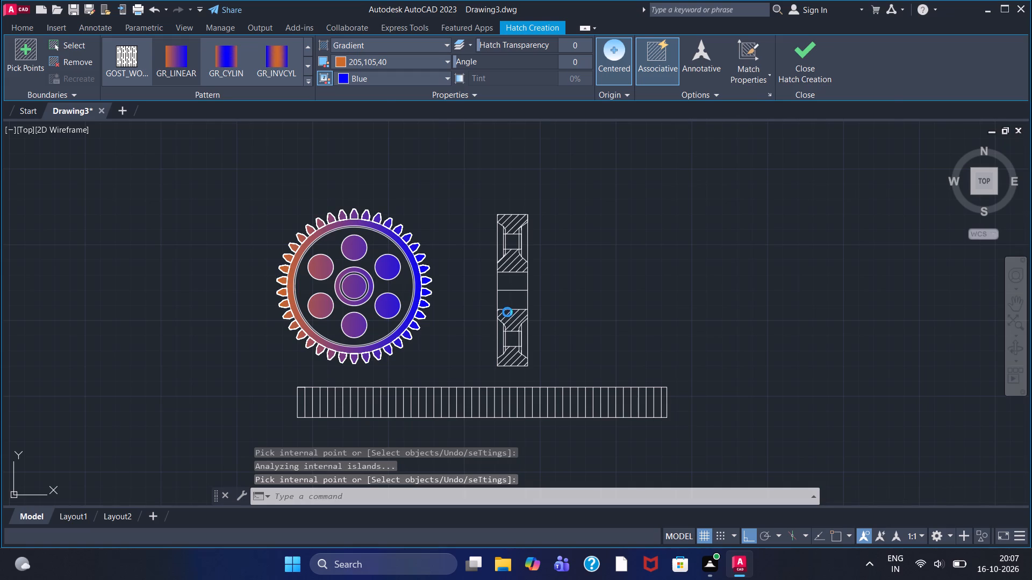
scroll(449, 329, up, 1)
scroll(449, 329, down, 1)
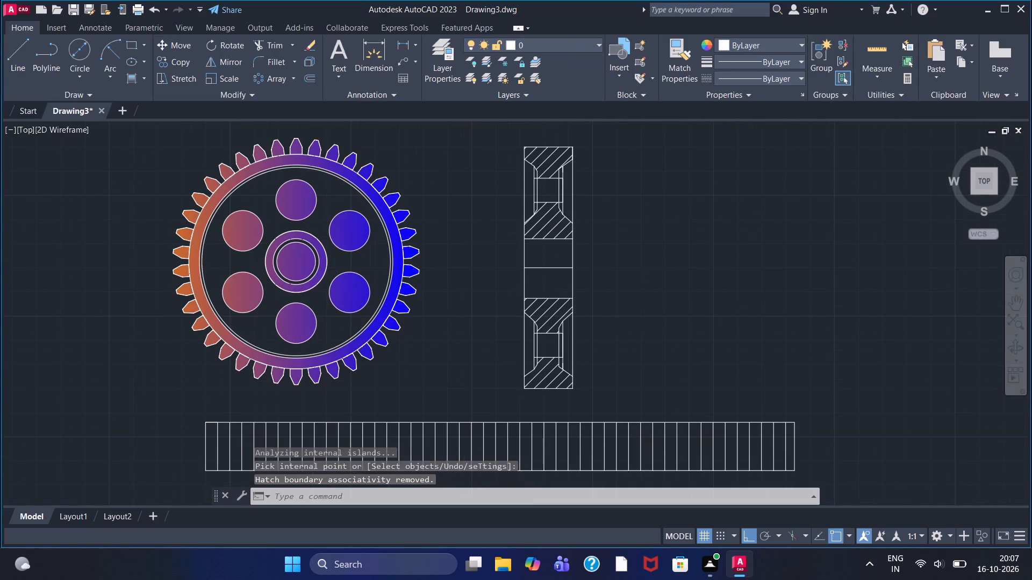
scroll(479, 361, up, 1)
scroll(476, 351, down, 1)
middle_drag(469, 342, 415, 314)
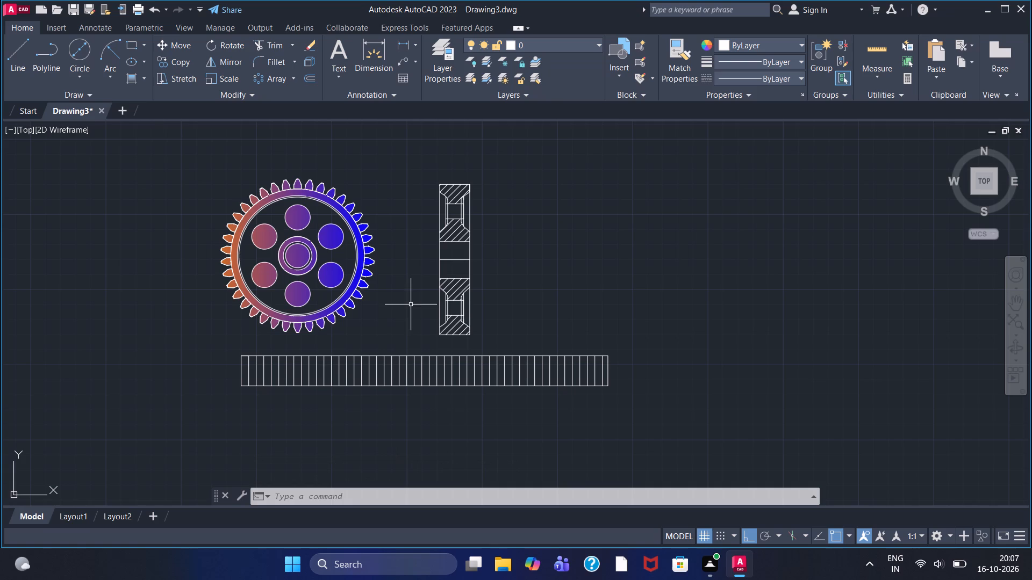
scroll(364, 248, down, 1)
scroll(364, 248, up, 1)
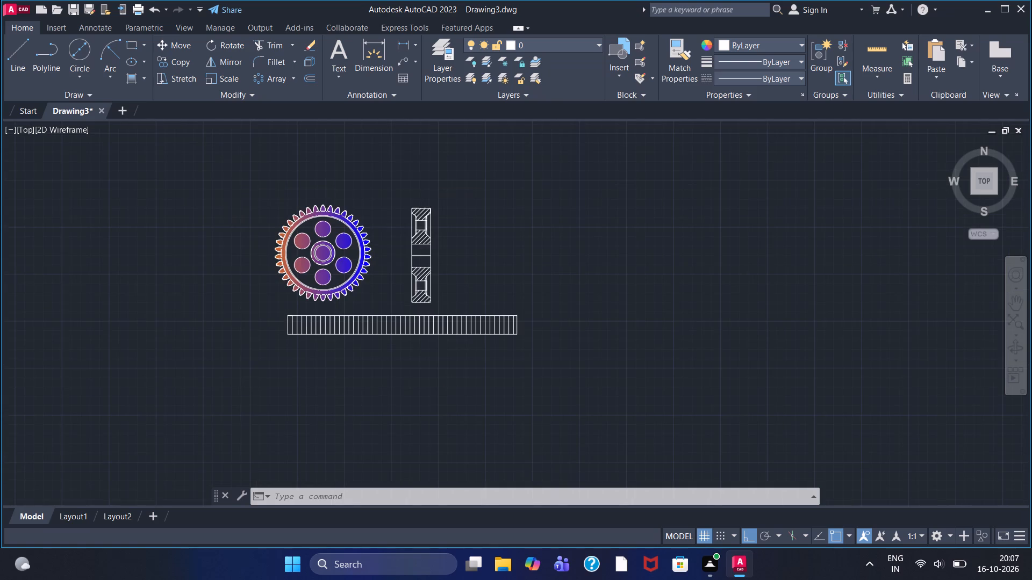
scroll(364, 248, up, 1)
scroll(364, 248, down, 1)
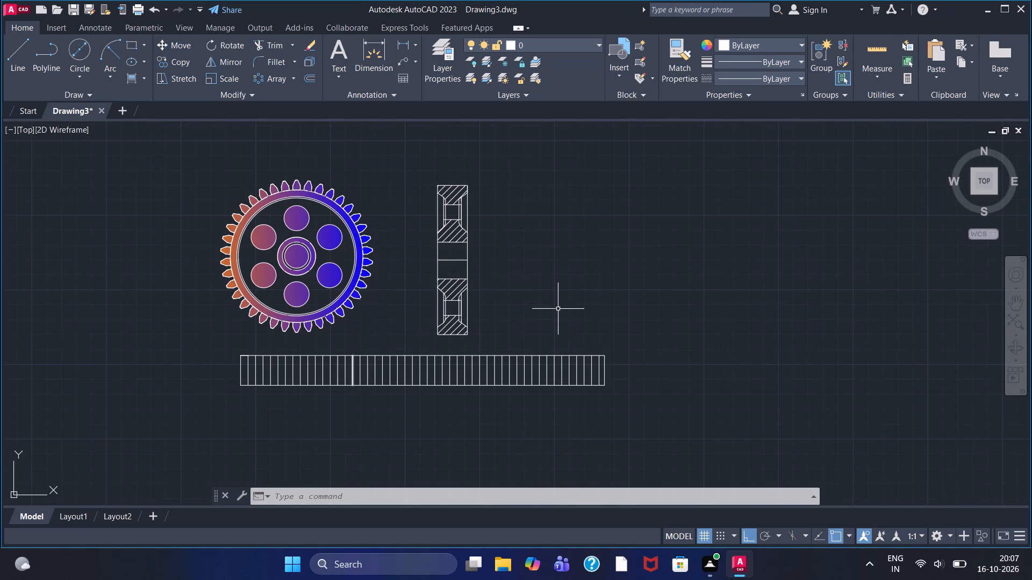
Start a new gradient fill from Red to white (255,255,255) and apply it to the first four cells at the strip's left end.
click(133, 74)
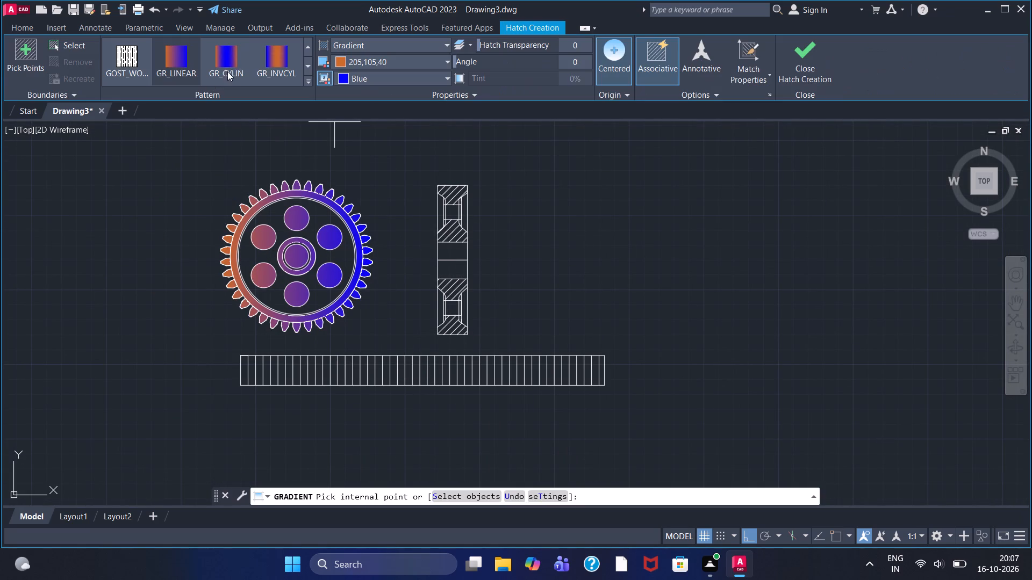
click(336, 61)
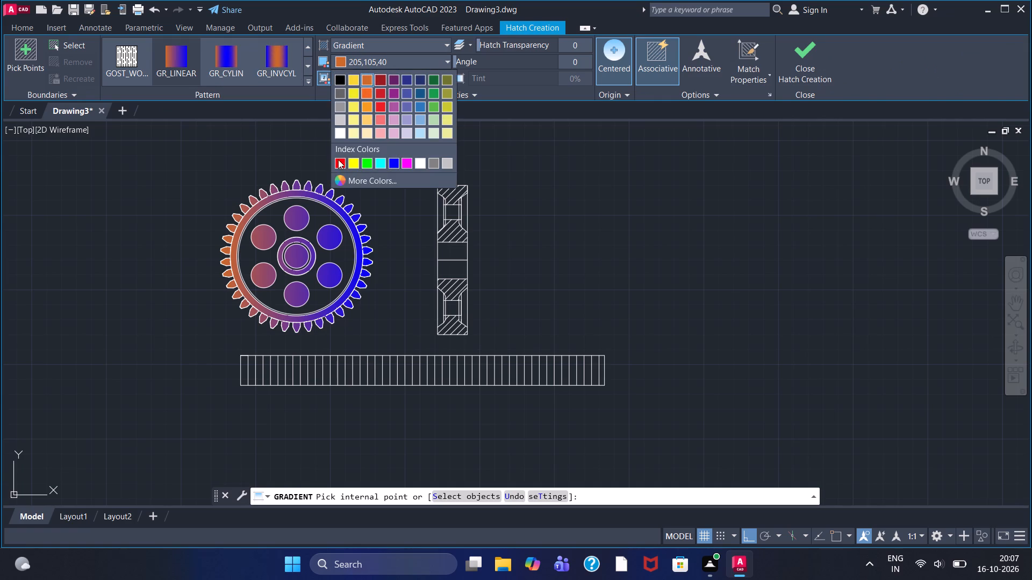
click(337, 158)
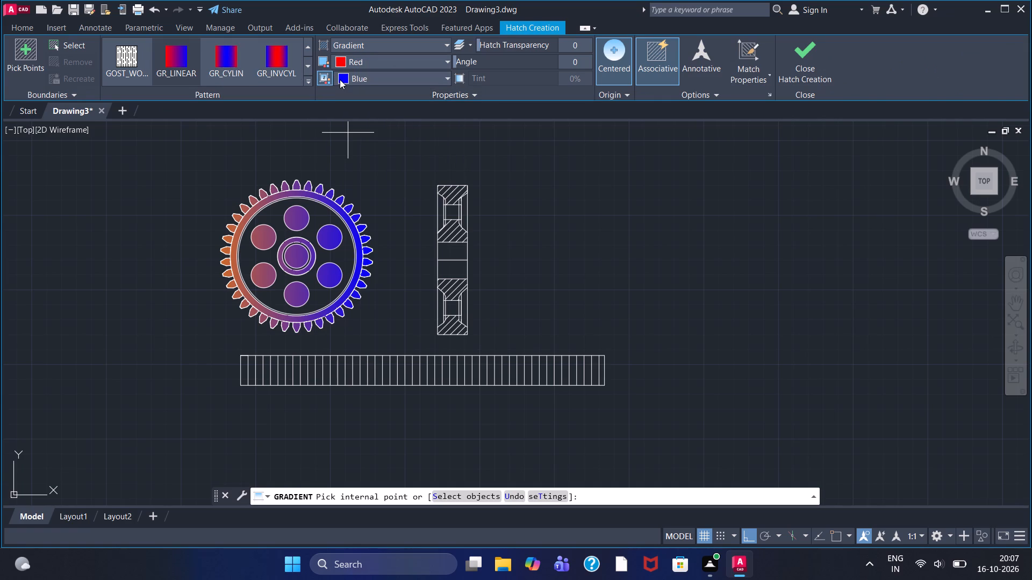
click(340, 79)
click(338, 148)
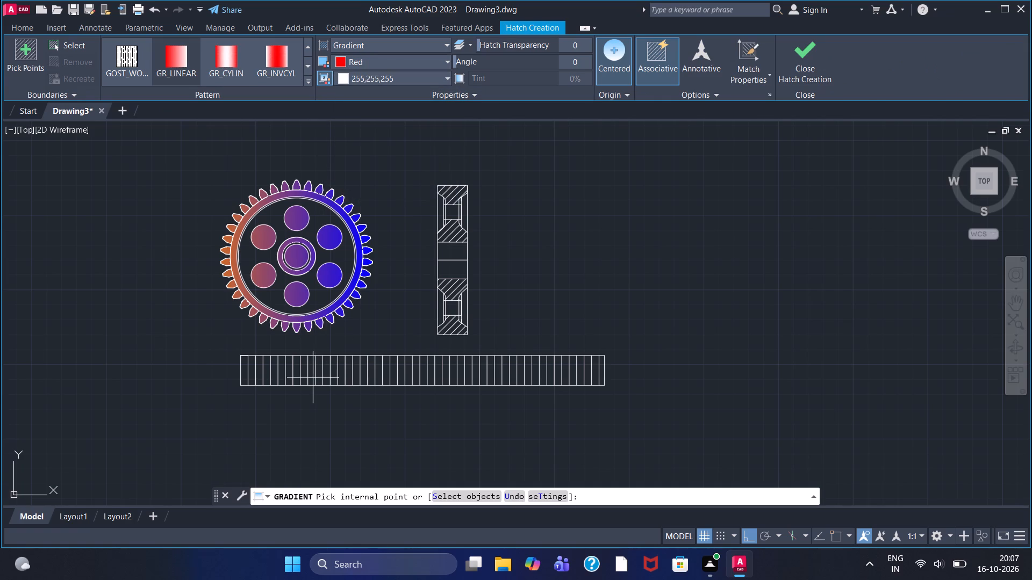
scroll(239, 372, up, 2)
click(246, 372)
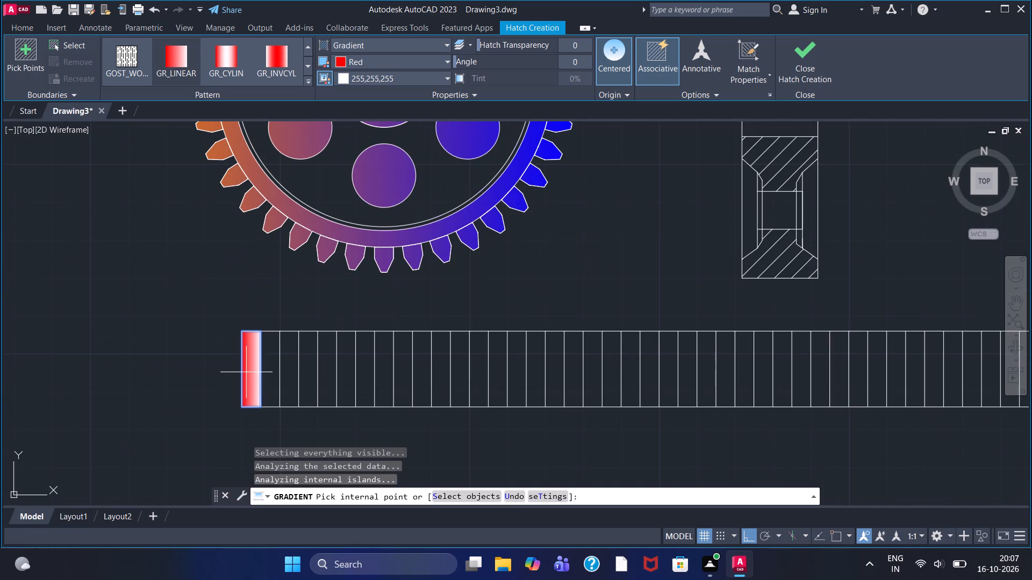
click(271, 372)
click(292, 372)
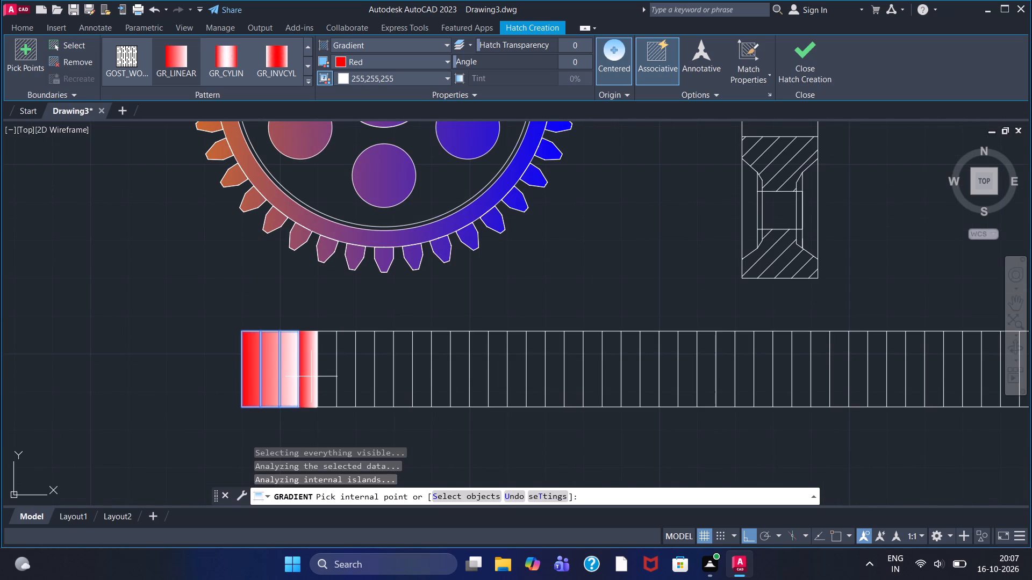
click(311, 376)
click(318, 376)
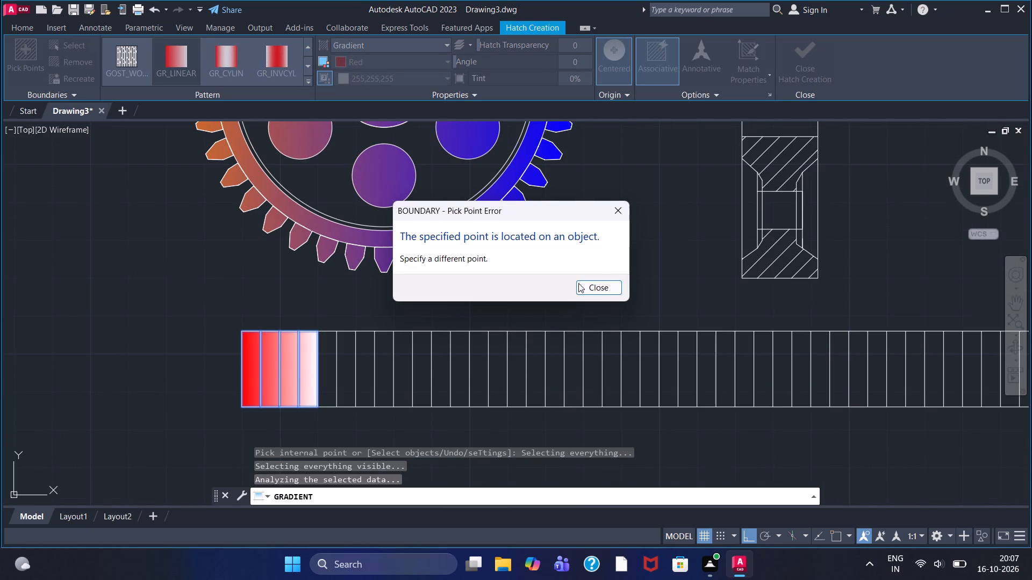
click(611, 212)
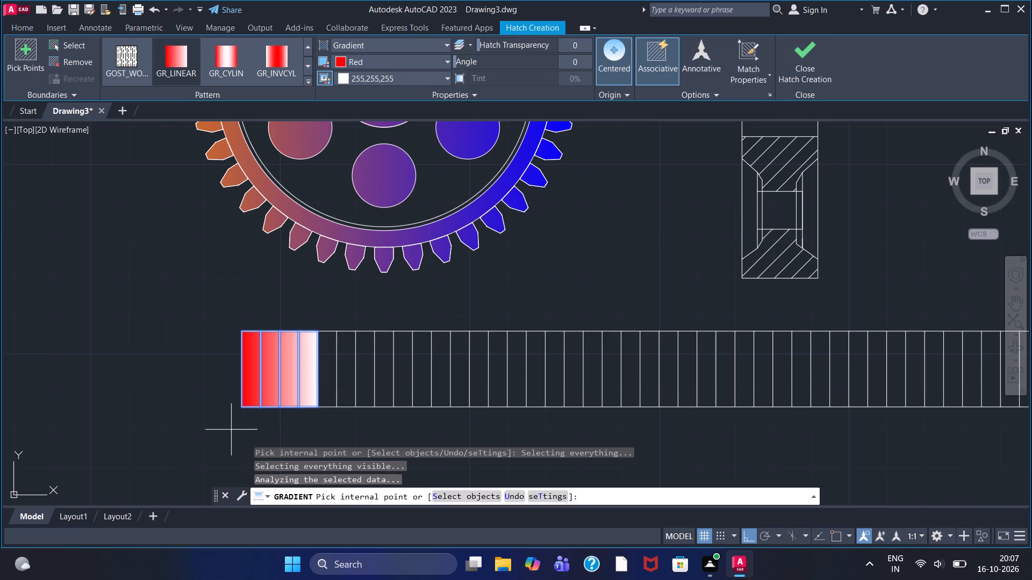
Add the next ten strip cells to the red-to-white gradient fill, from the fifth through the fourteenth cell.
click(331, 375)
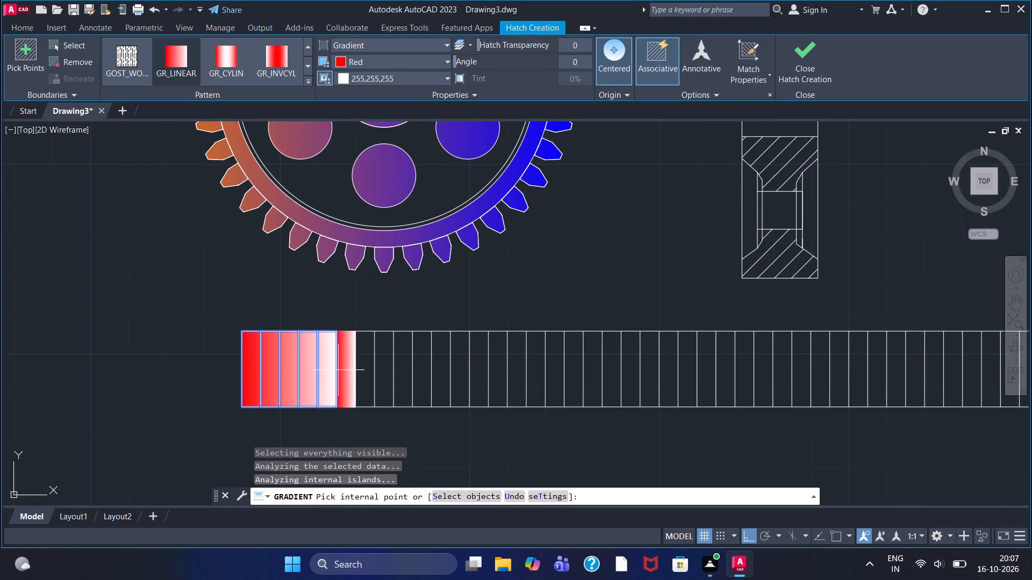
click(345, 367)
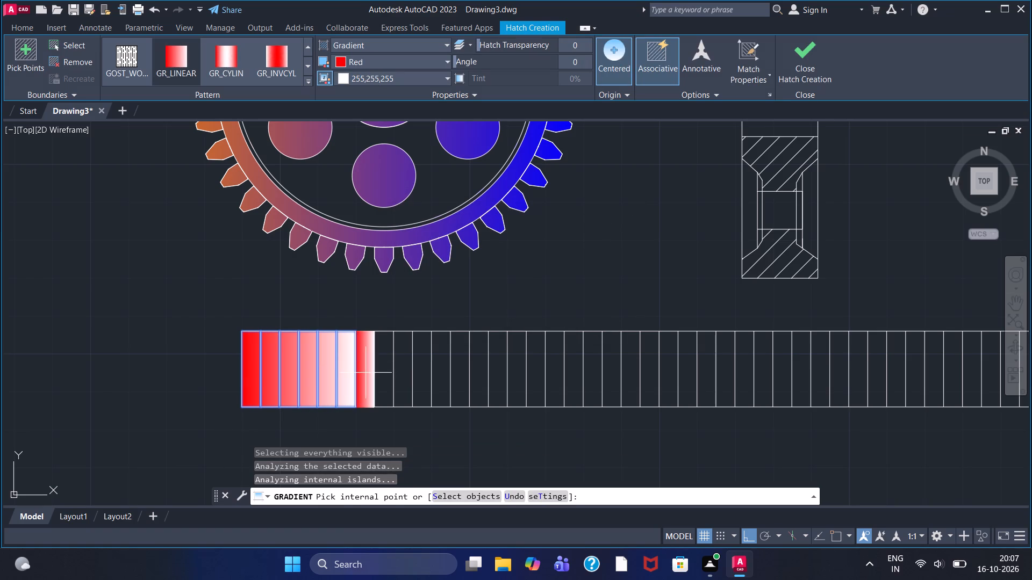
click(365, 372)
click(384, 371)
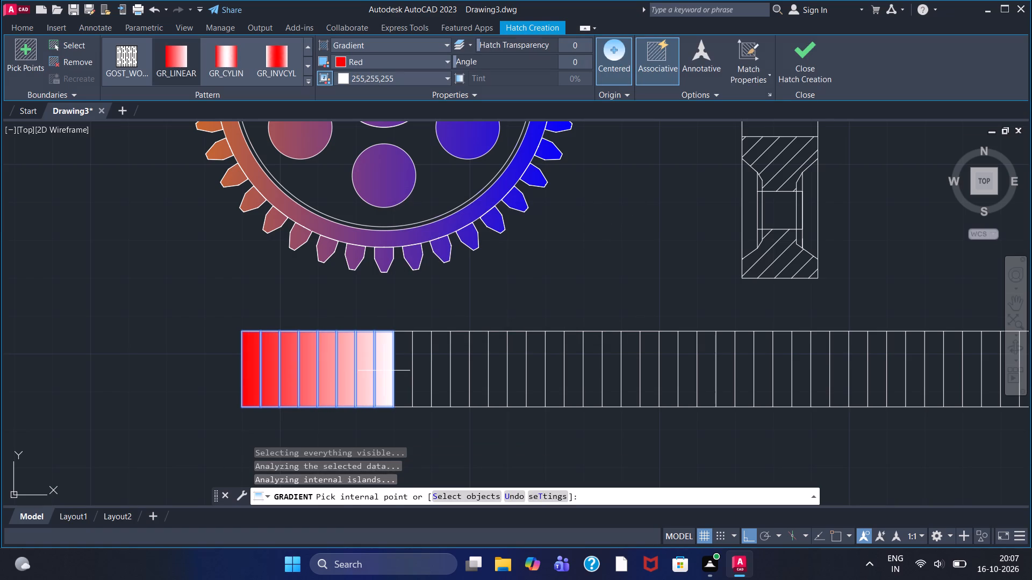
click(405, 374)
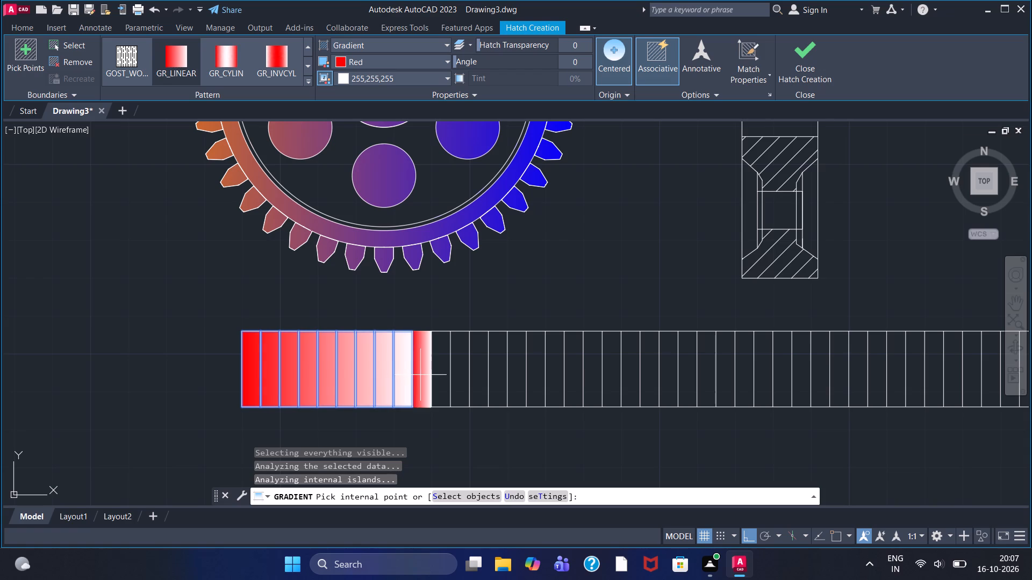
click(421, 375)
click(442, 367)
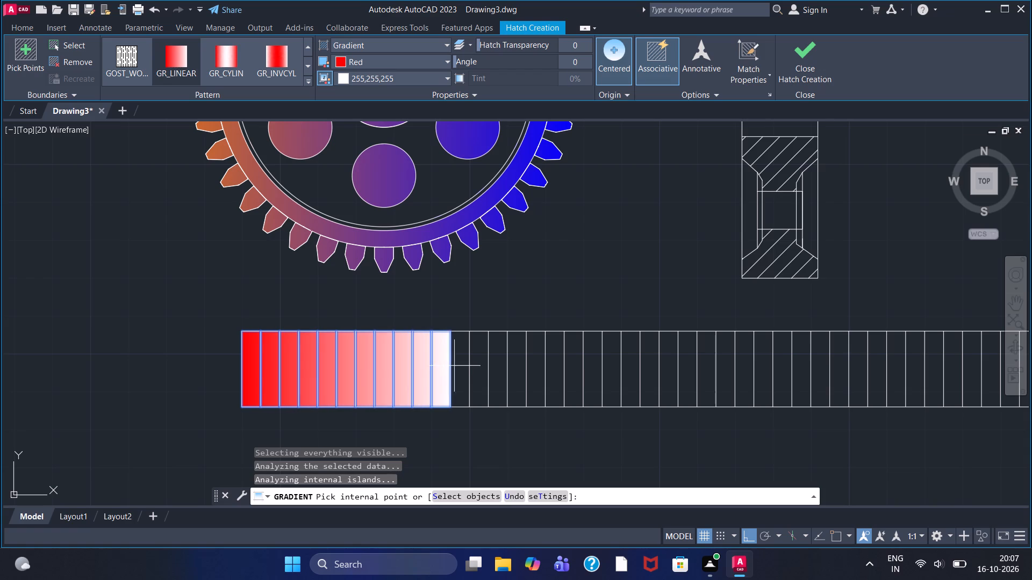
click(460, 368)
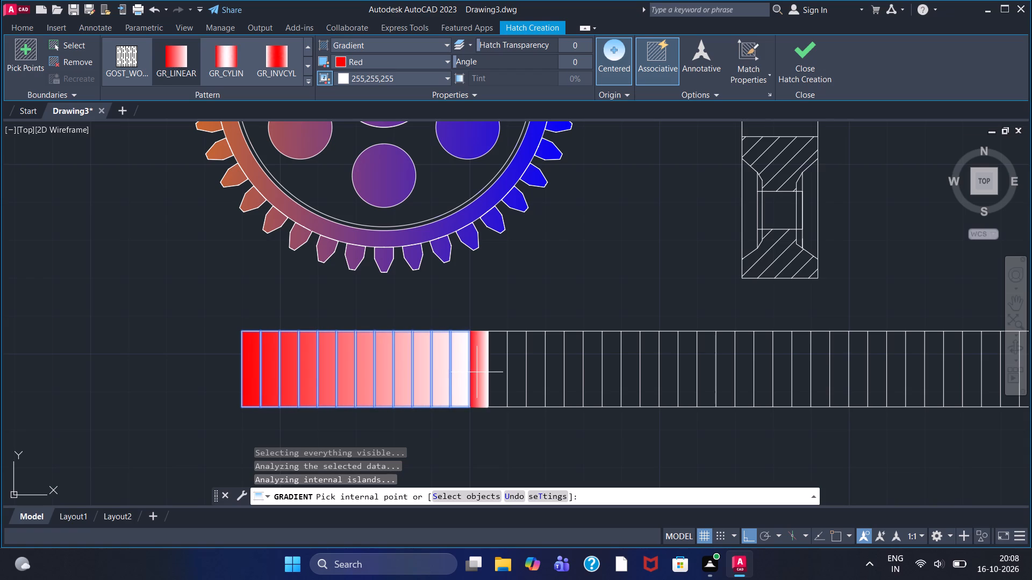
click(477, 372)
click(497, 370)
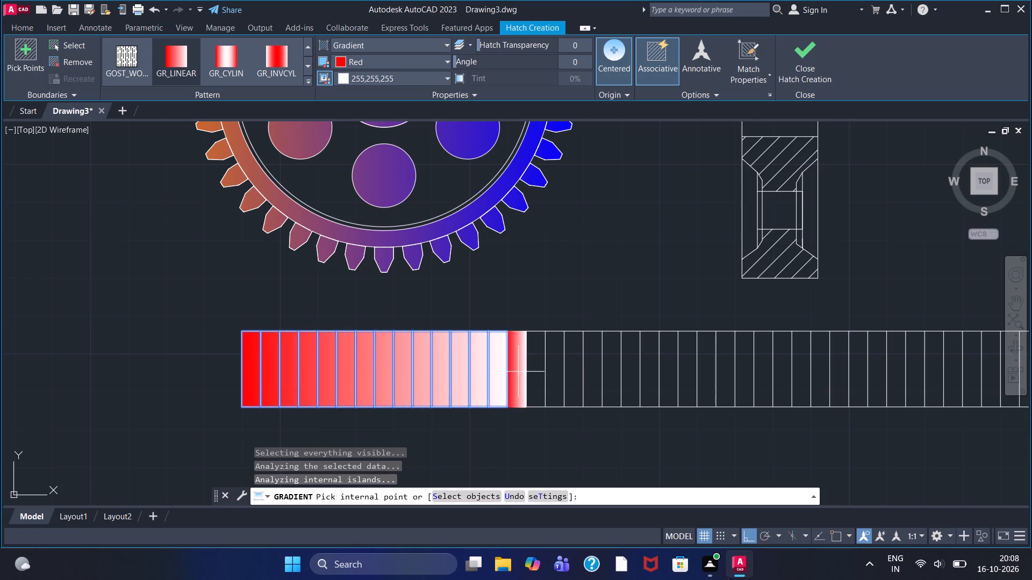
Add the next ten strip cells to the gradient fill, from the fifteenth through the twenty-fourth cell.
click(518, 372)
click(541, 374)
click(554, 372)
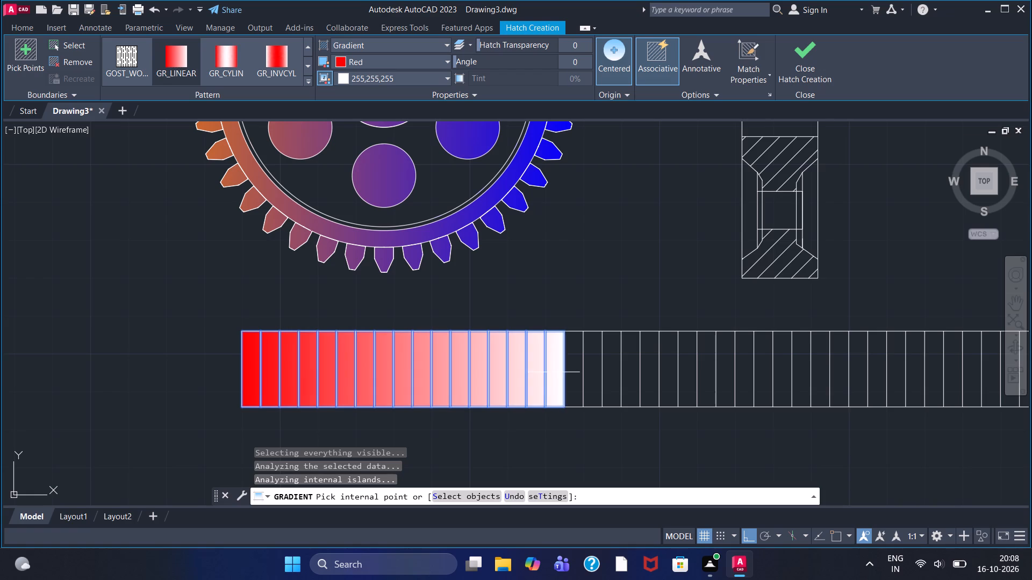
click(571, 372)
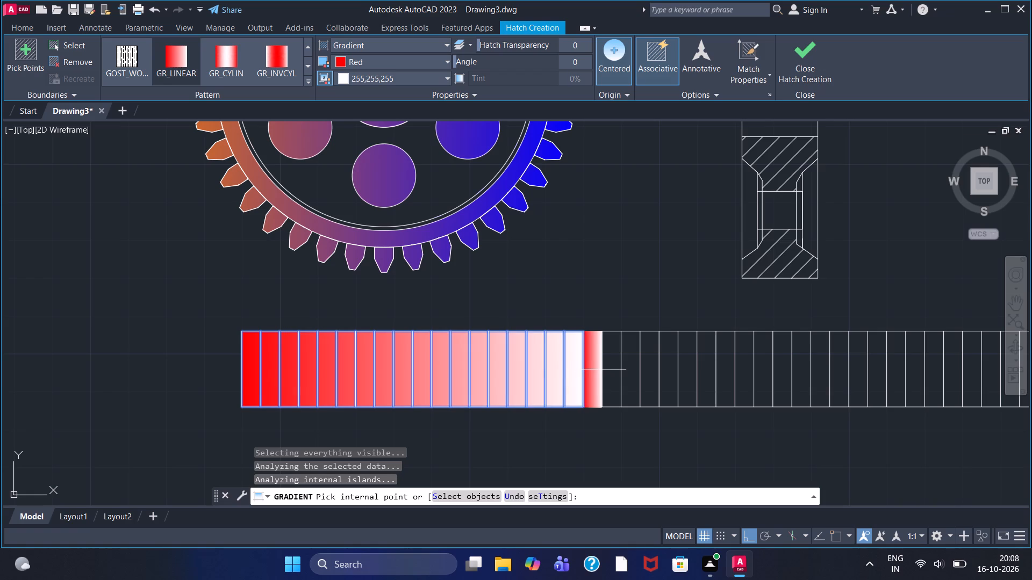
click(600, 369)
click(613, 369)
click(629, 373)
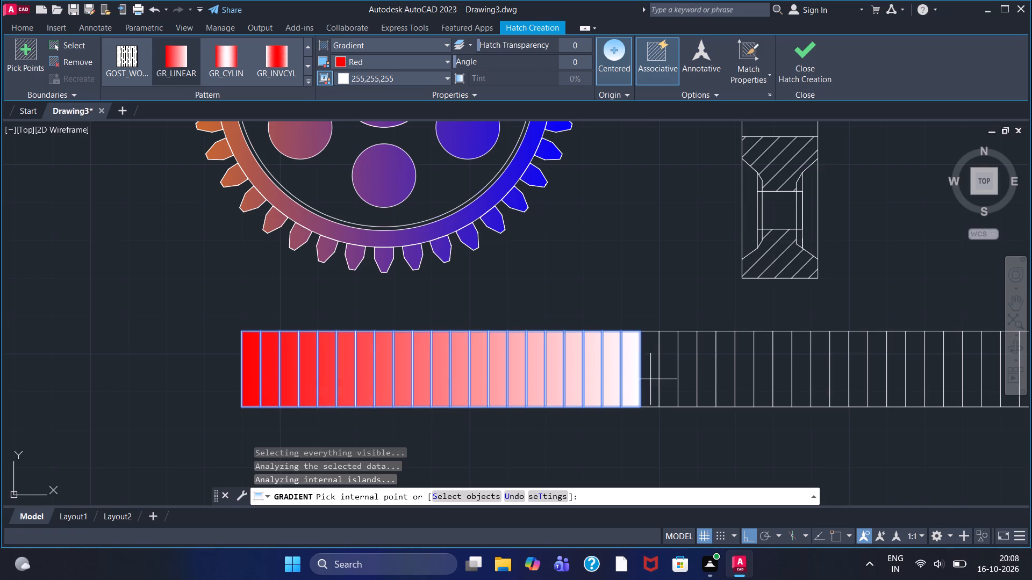
click(650, 376)
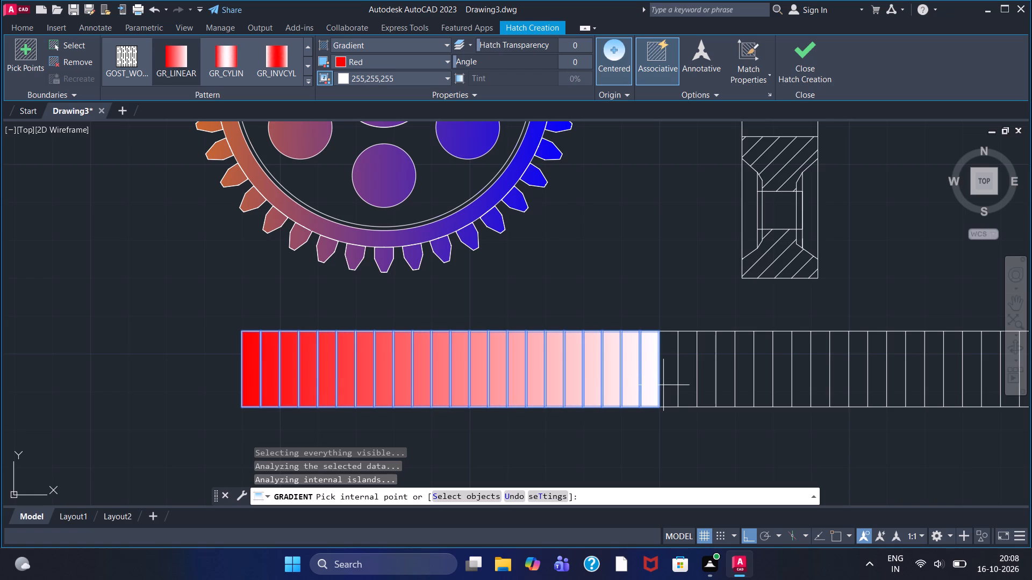
click(665, 381)
click(690, 371)
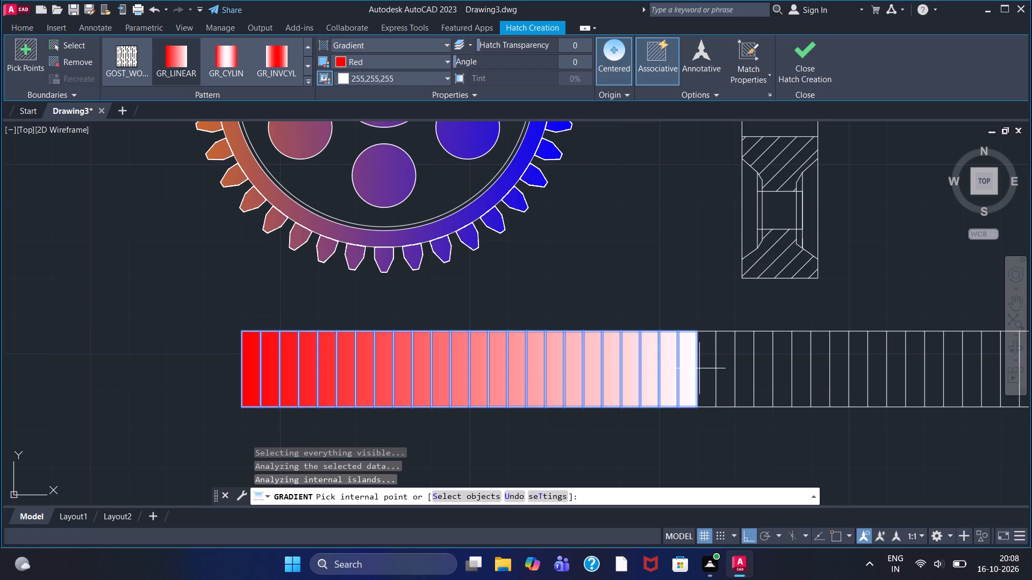
Add the next eleven strip cells to the gradient fill, from the twenty-fifth through the thirty-fifth cell.
click(707, 371)
click(724, 373)
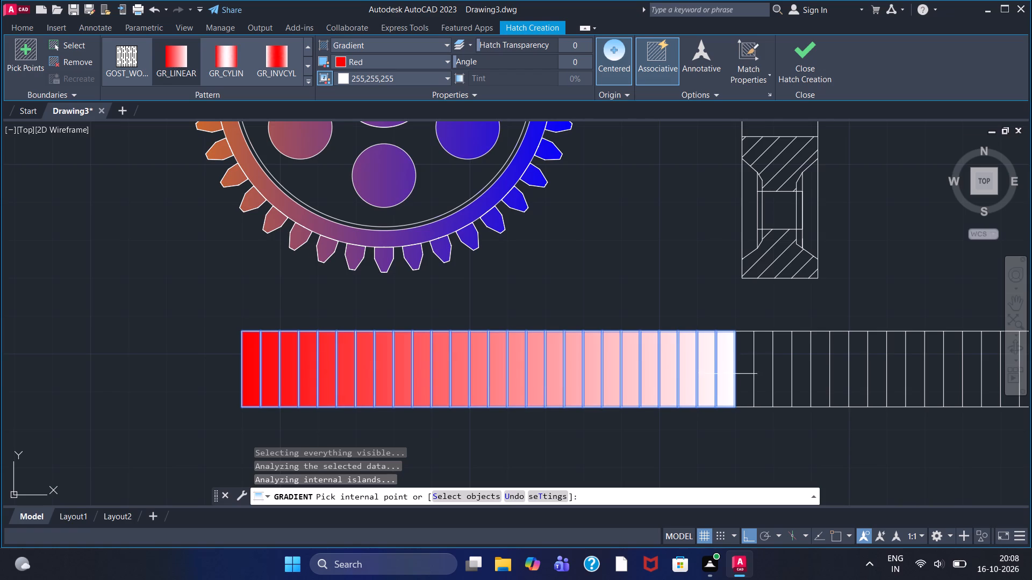
click(744, 375)
click(764, 372)
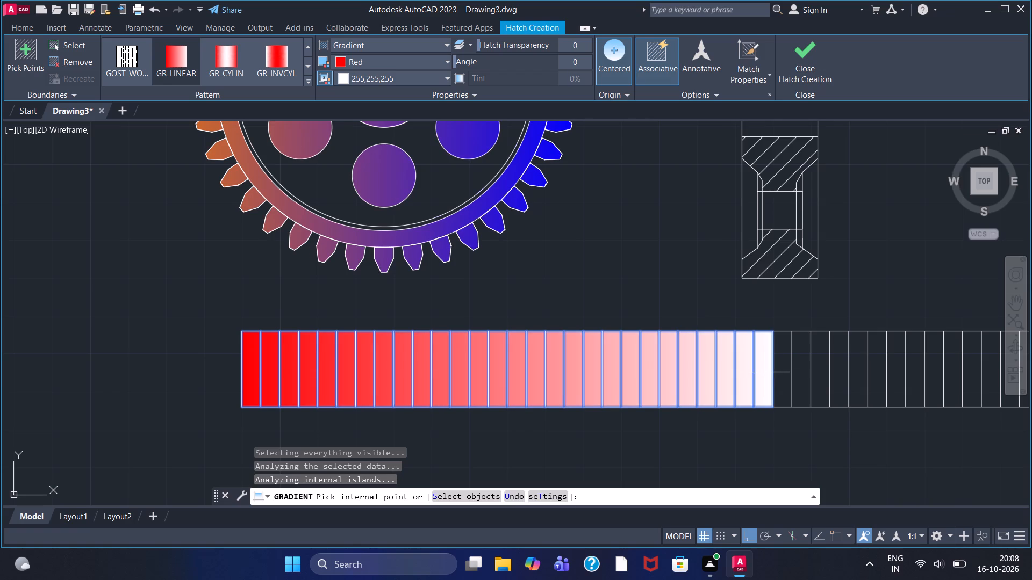
click(792, 371)
click(784, 373)
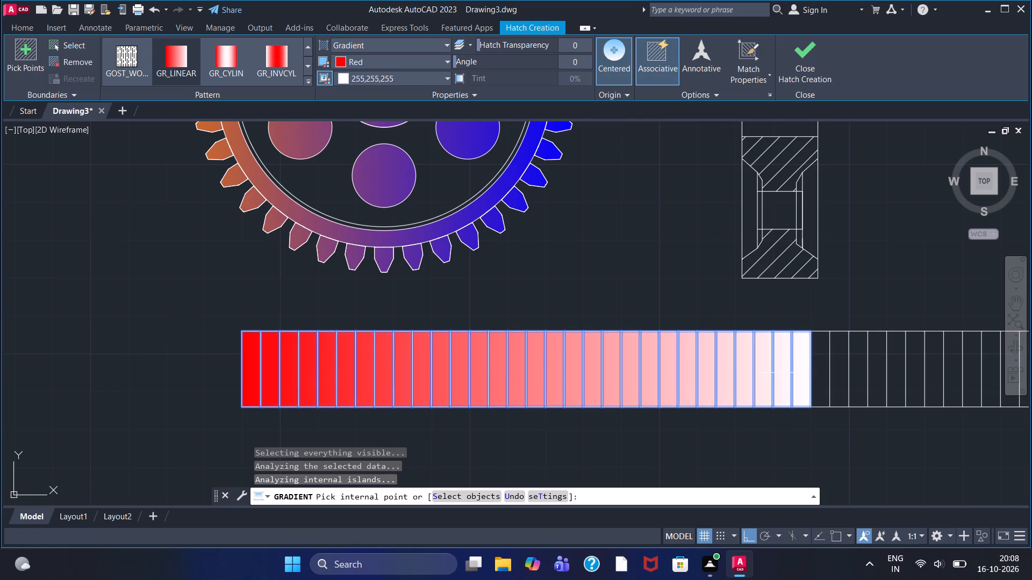
click(809, 375)
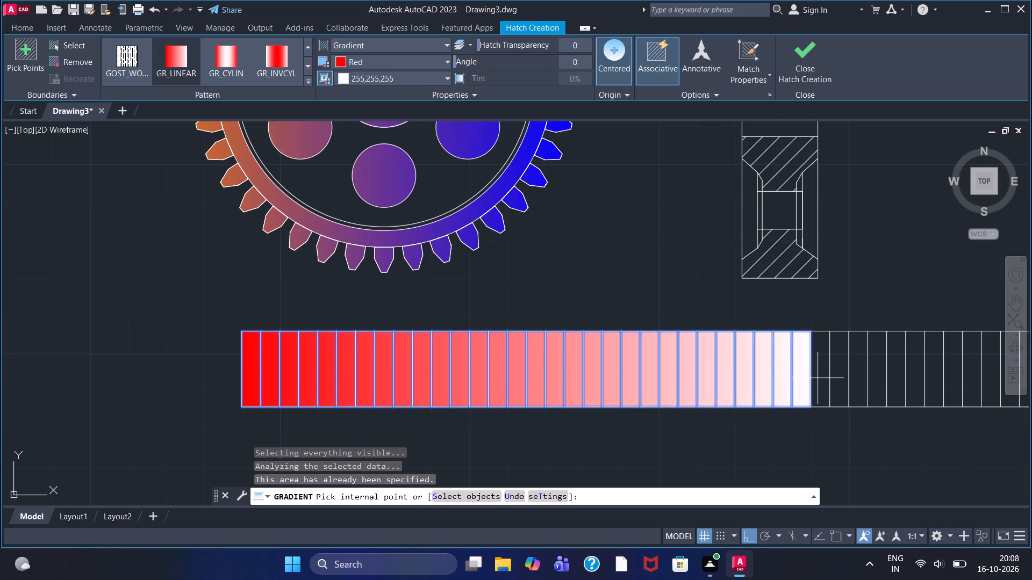
click(818, 378)
click(837, 370)
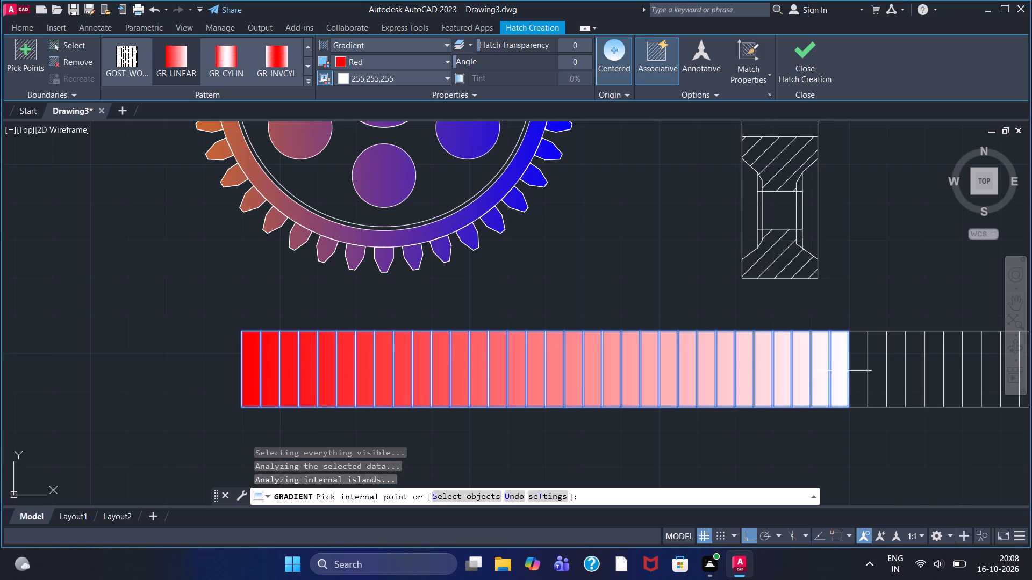
click(856, 378)
click(874, 374)
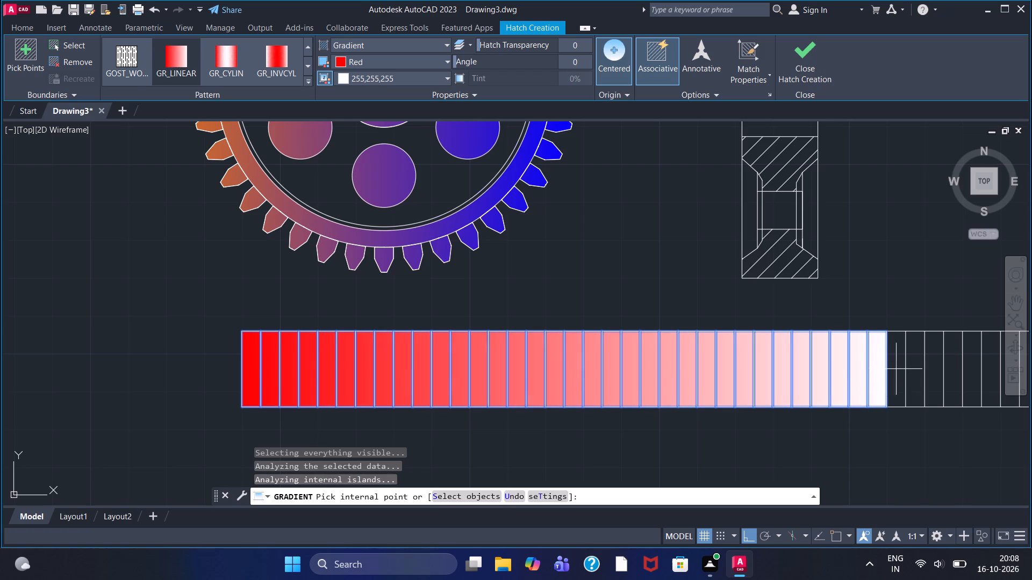
click(897, 369)
Add the last fourteen strip cells, from the thirty-sixth through the forty-ninth, to the red-to-white gradient and finish the fill.
middle_drag(899, 308, 701, 309)
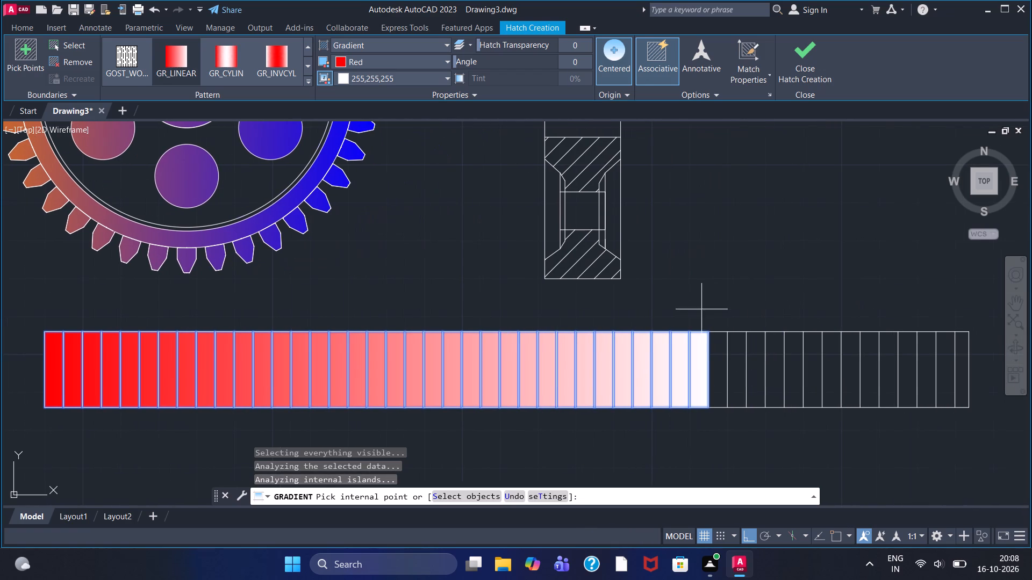
click(722, 360)
click(737, 368)
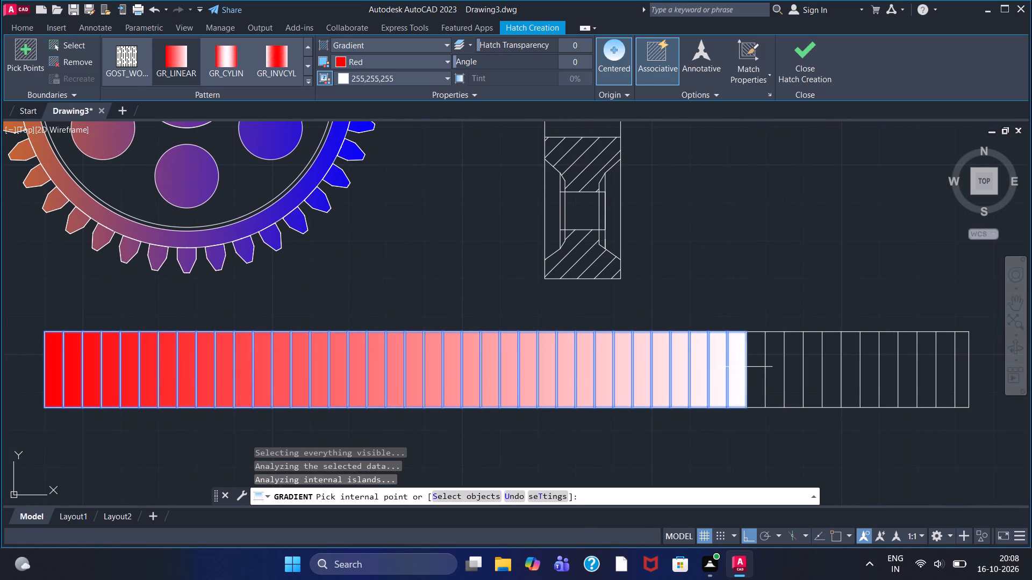
click(756, 368)
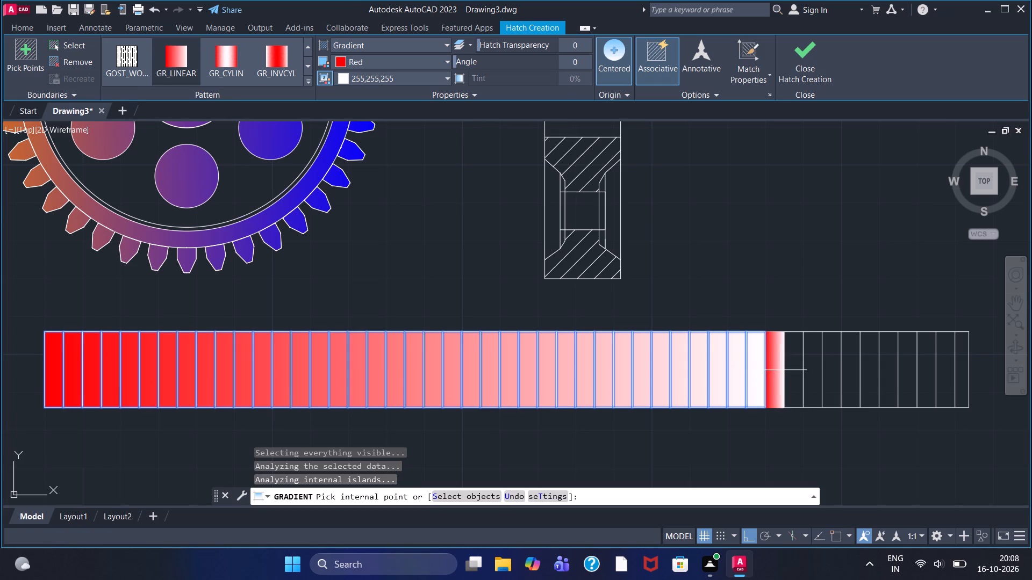
click(780, 369)
click(793, 370)
click(812, 369)
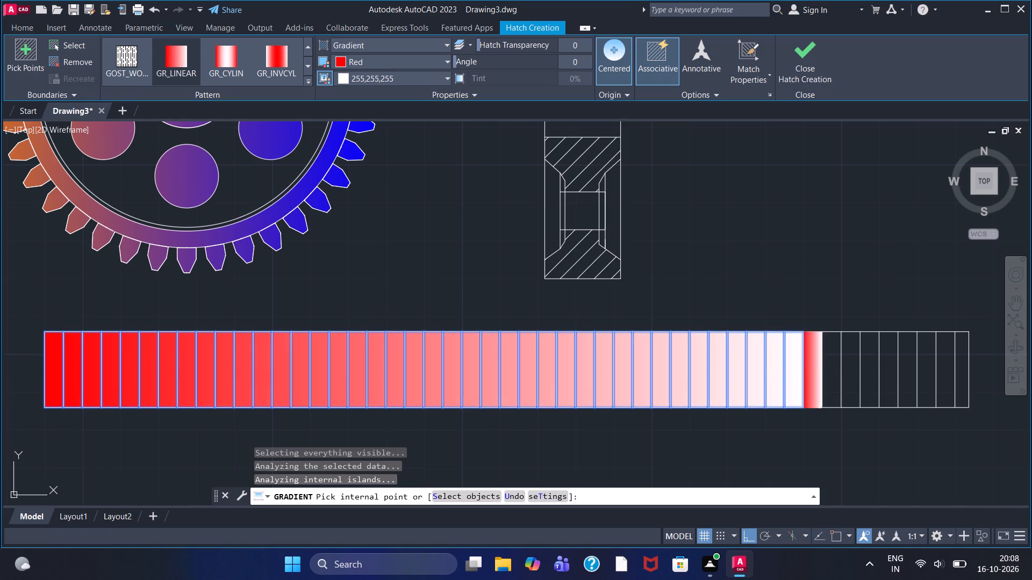
click(836, 372)
click(854, 371)
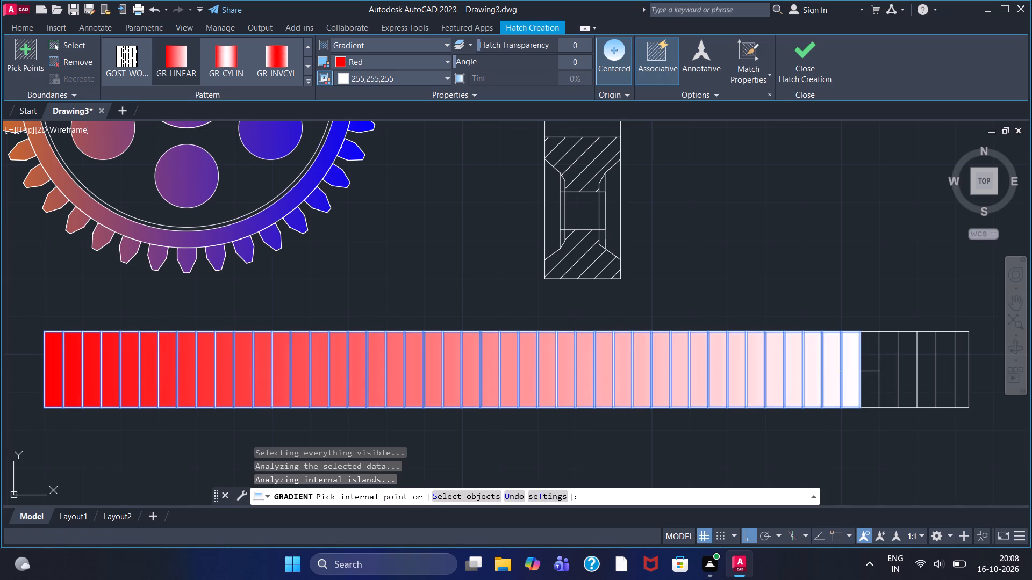
click(875, 370)
click(888, 370)
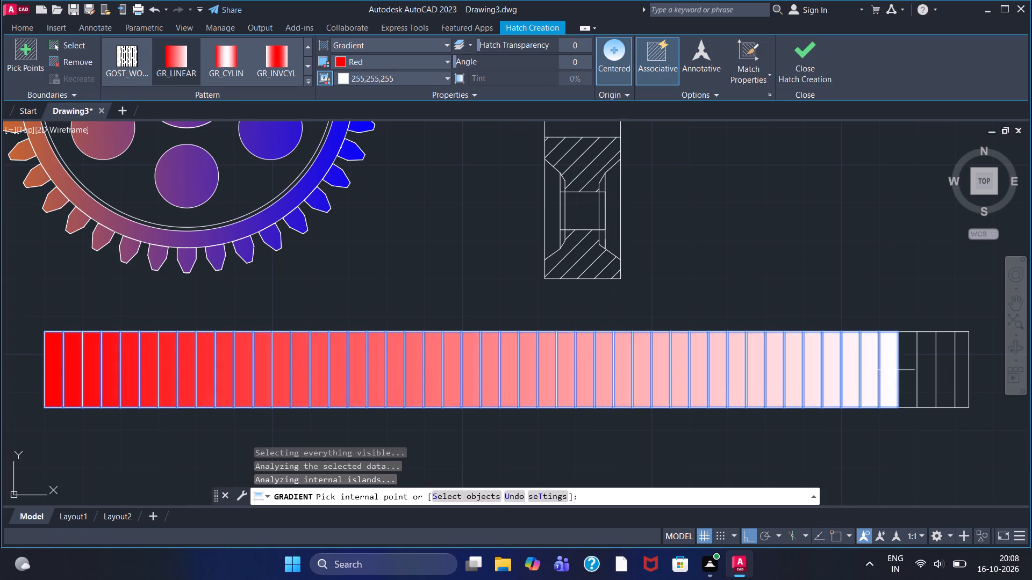
click(906, 371)
click(926, 368)
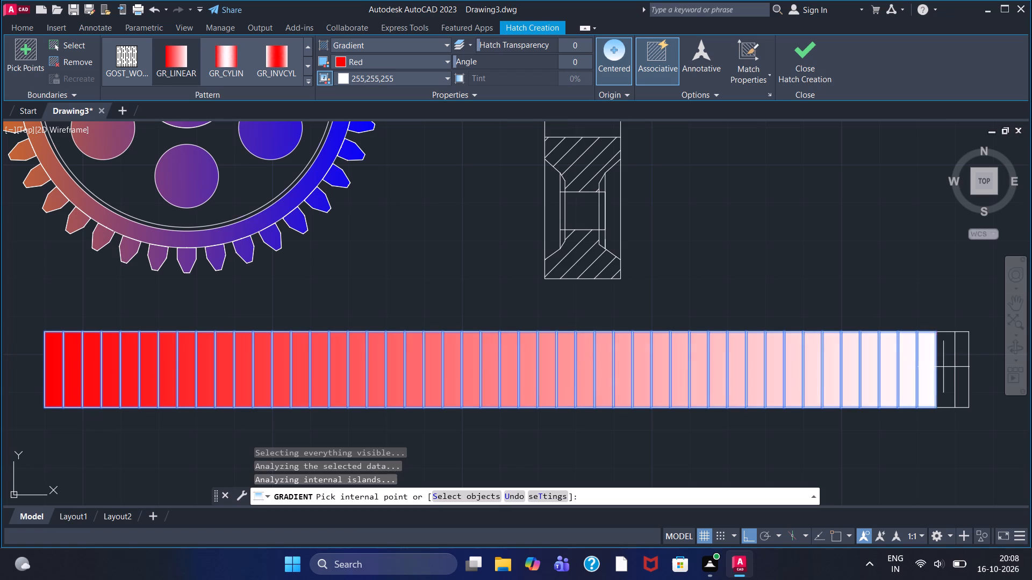
click(944, 367)
click(963, 372)
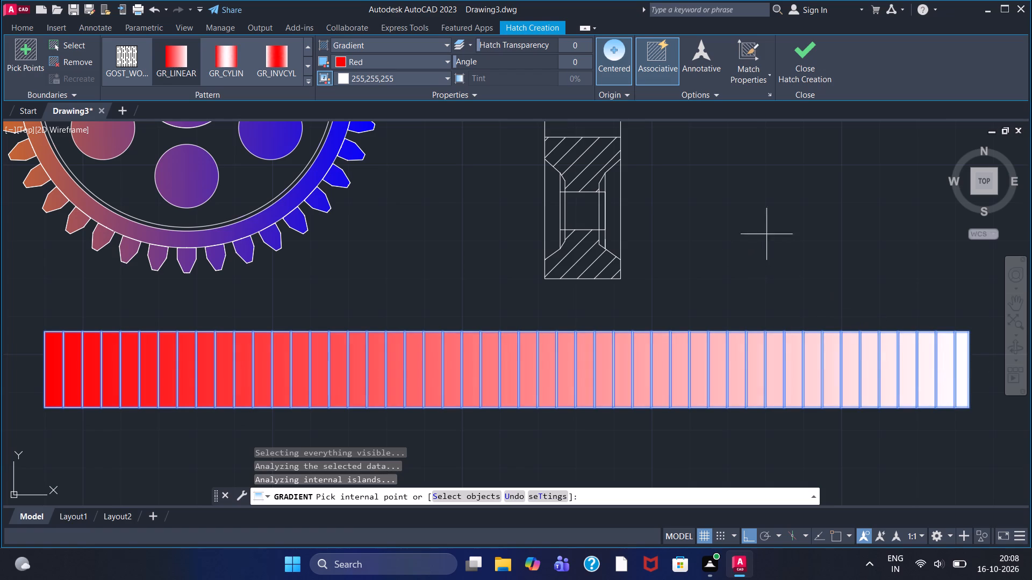
click(798, 64)
Start a new gradient fill from purple (147,39,143) to green (19,155,72) and apply it to the side view's two central bore areas.
middle_drag(763, 176, 763, 215)
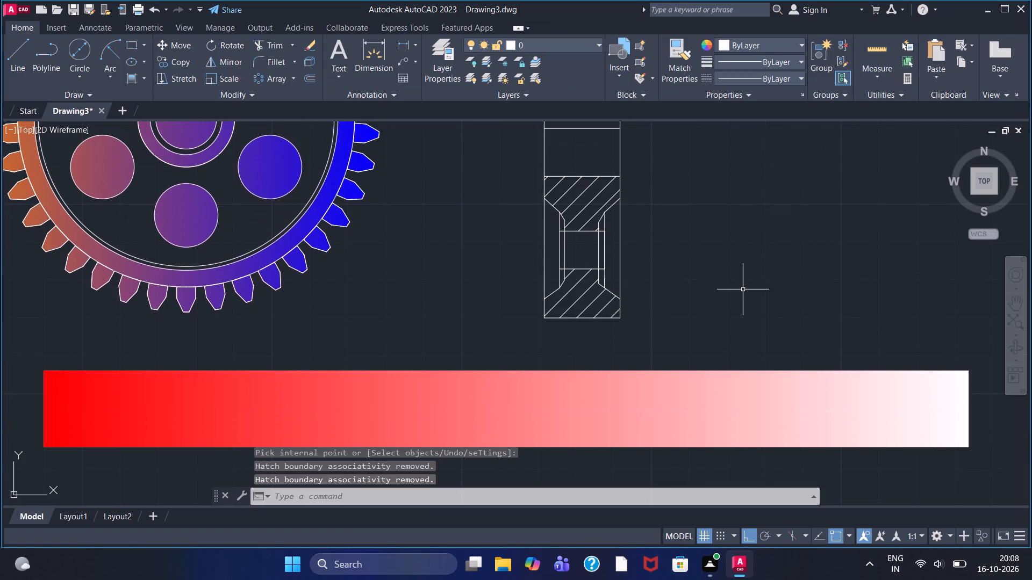
scroll(737, 301, up, 2)
scroll(704, 283, down, 3)
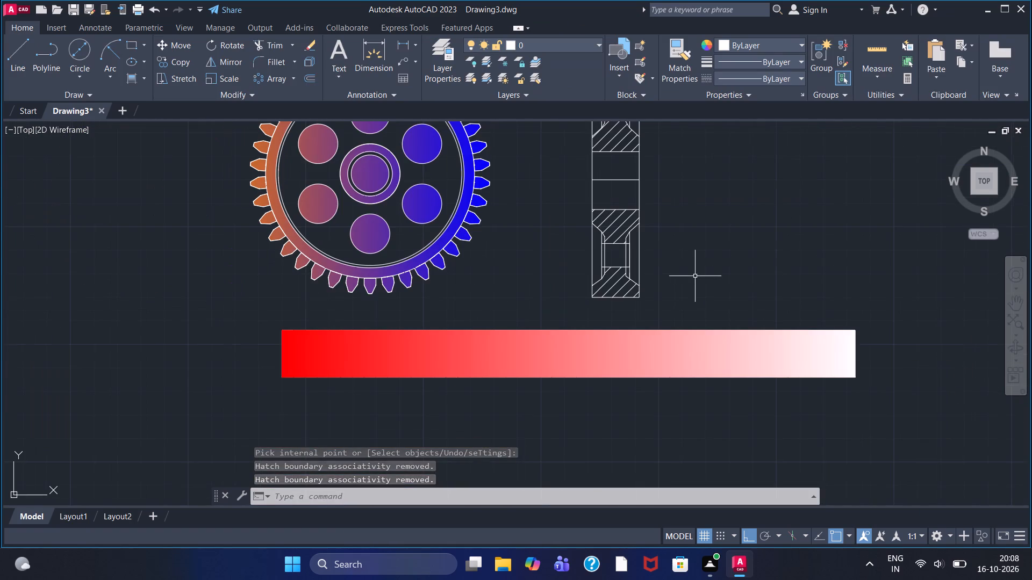
middle_drag(689, 252, 624, 359)
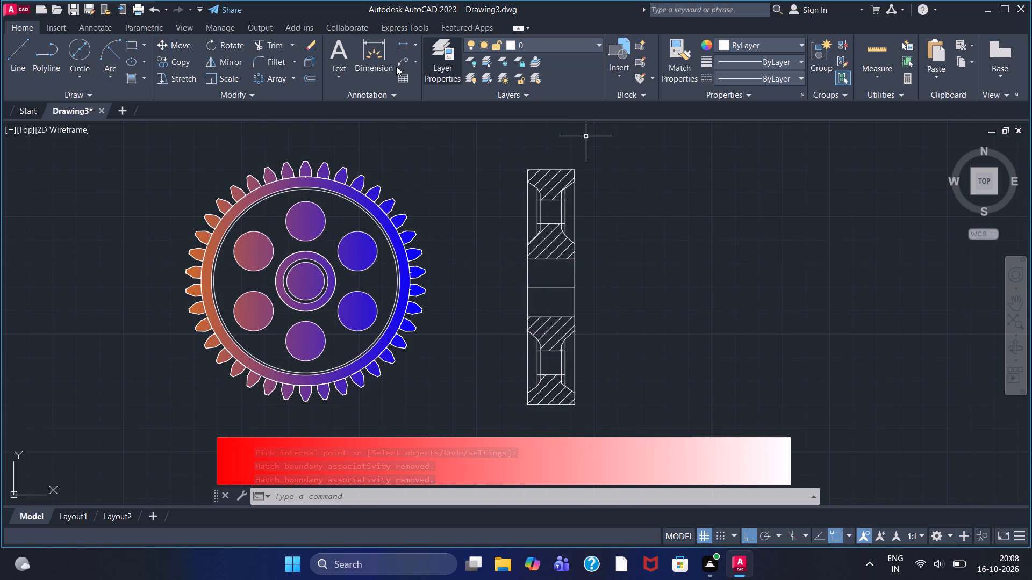
click(133, 80)
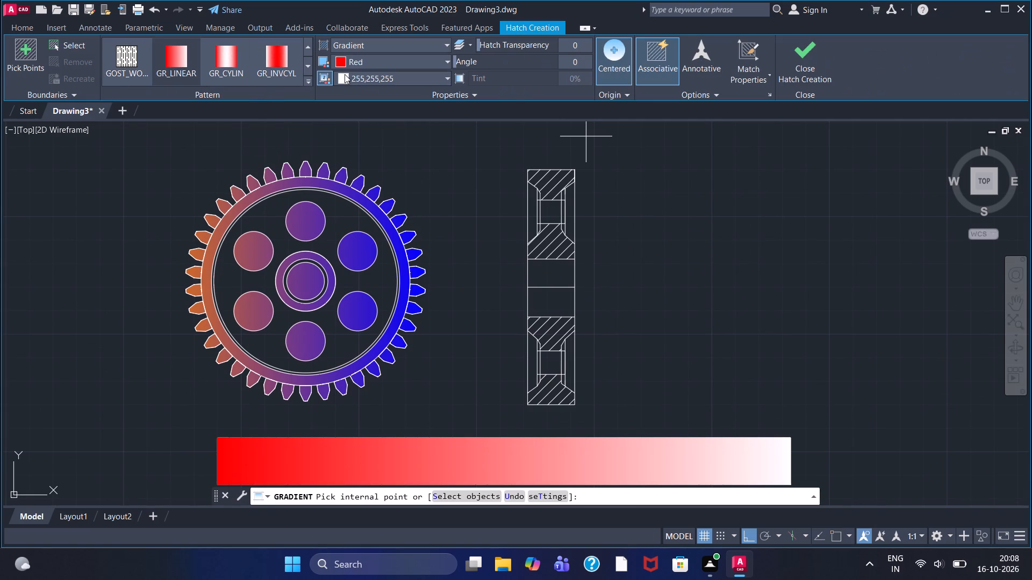
click(344, 61)
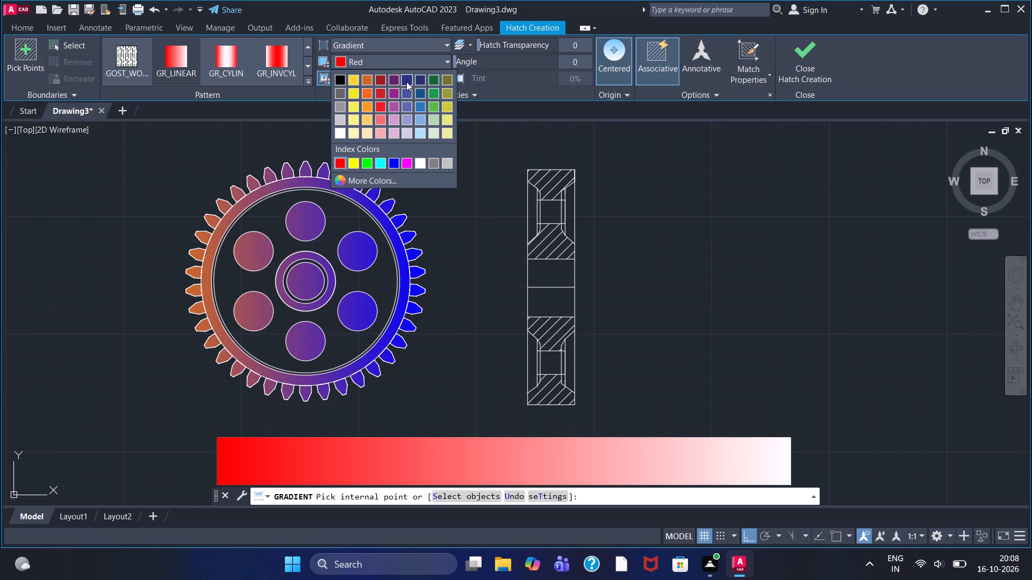
click(395, 93)
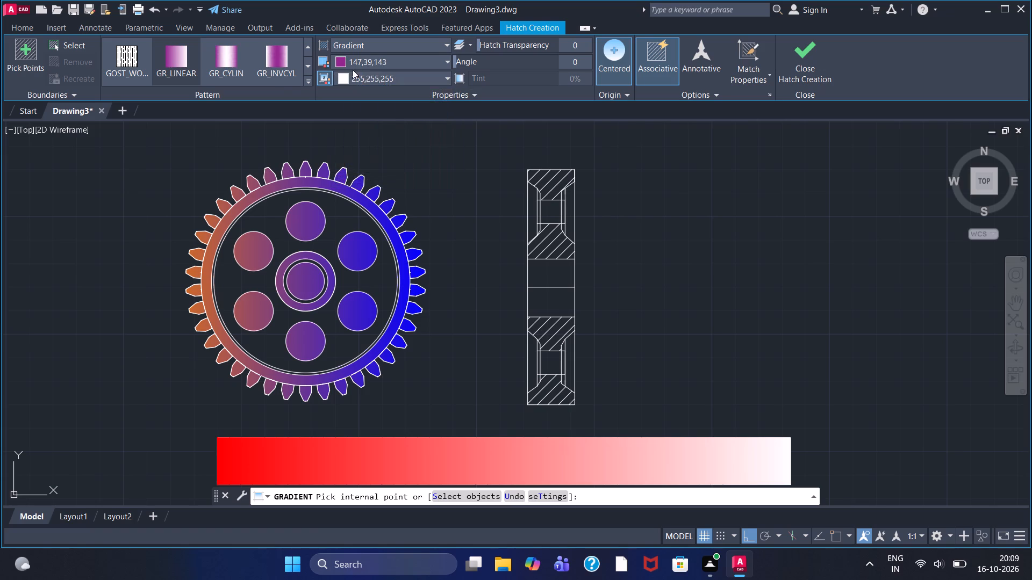
click(345, 82)
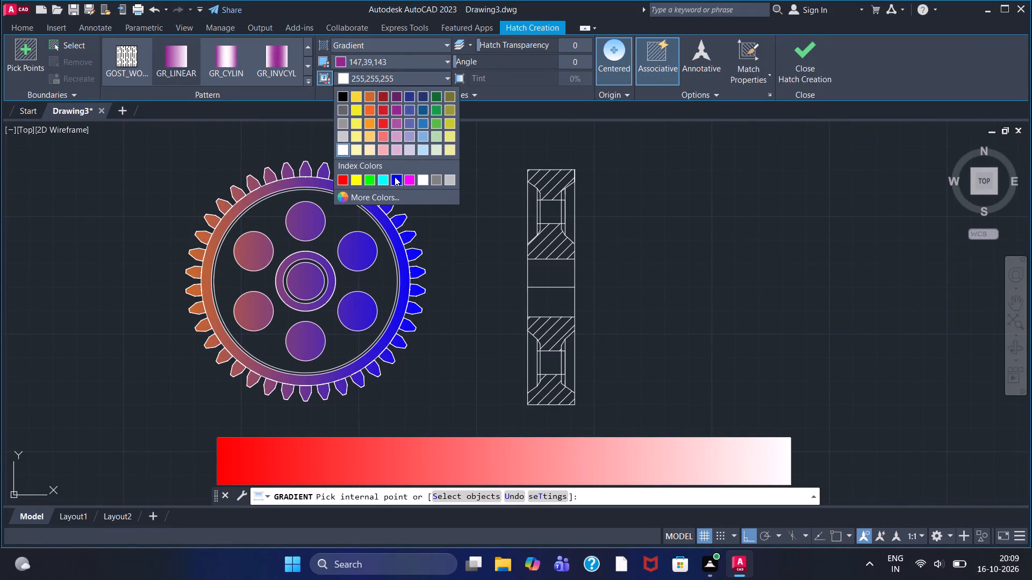
click(436, 111)
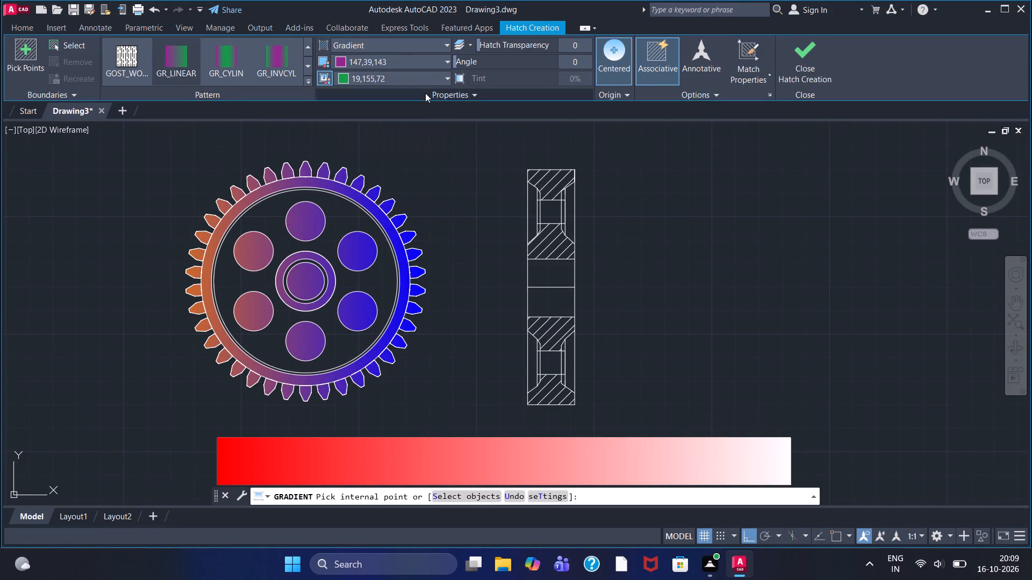
click(549, 271)
click(556, 307)
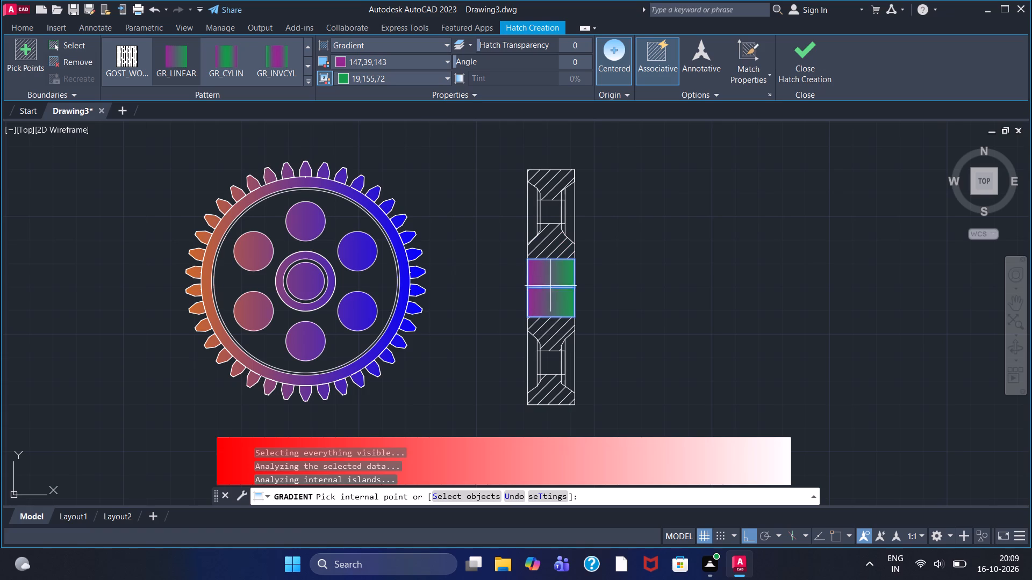
Add the side view's four hatched sections above and below the bore to the purple-to-green gradient and finish the fill.
click(549, 241)
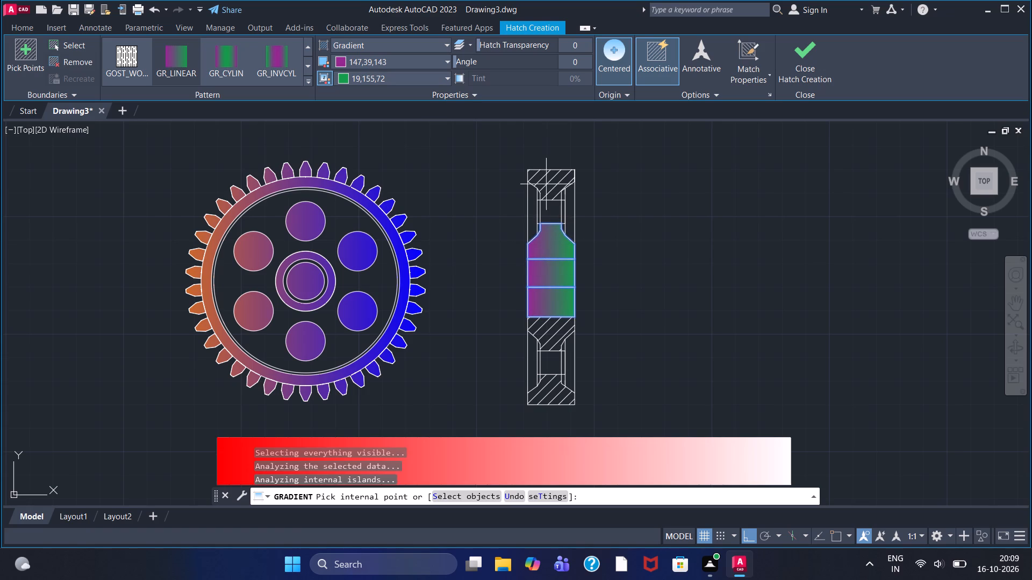
click(554, 179)
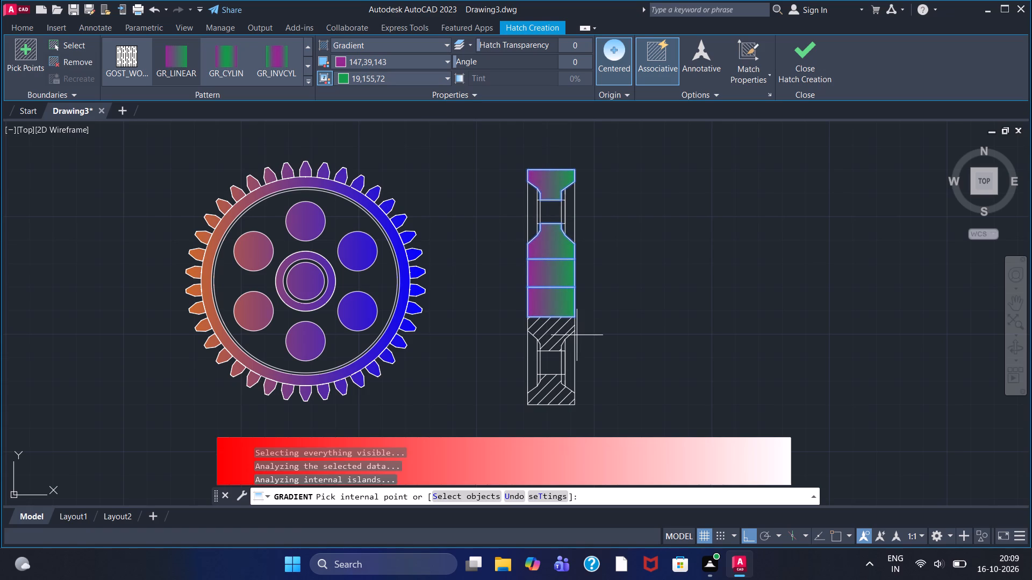
click(557, 329)
click(557, 391)
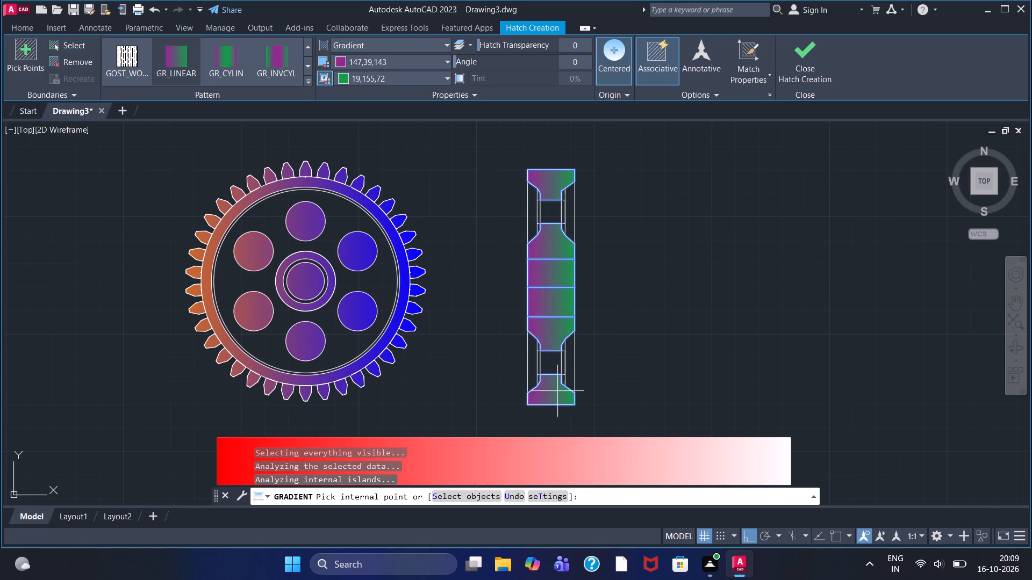
click(792, 64)
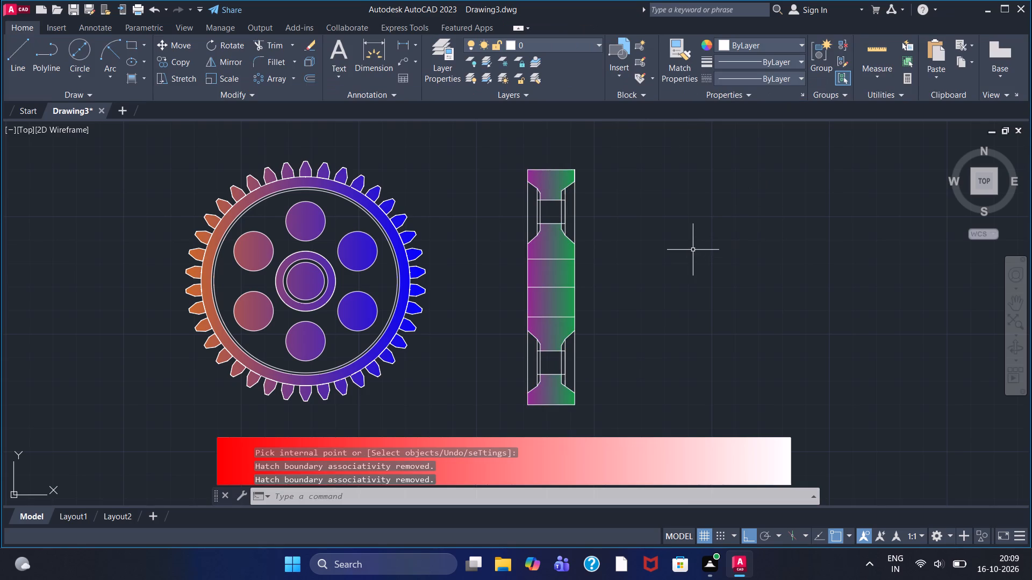
Add a diameter dimension to the gear's outer rim circle at the tooth roots, placing its text beyond the upper-right teeth.
scroll(639, 277, up, 1)
scroll(639, 277, down, 1)
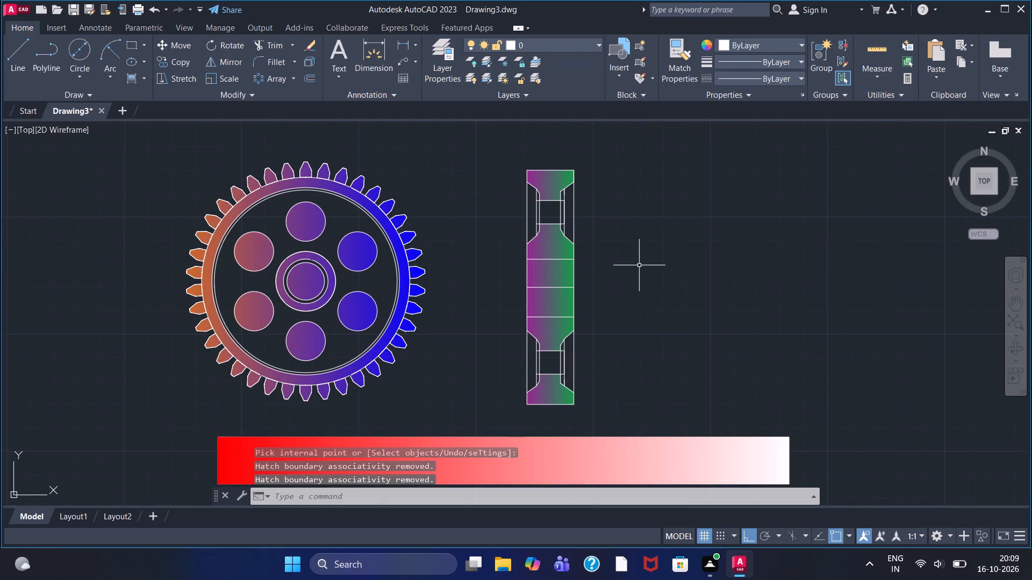
middle_drag(639, 265, 640, 235)
scroll(619, 215, up, 1)
scroll(619, 215, down, 1)
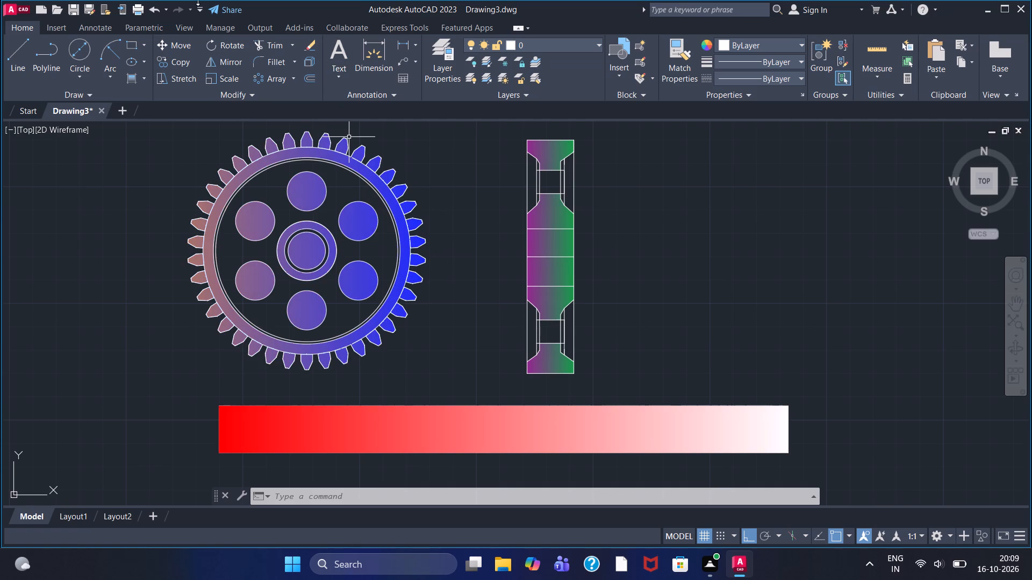
click(413, 41)
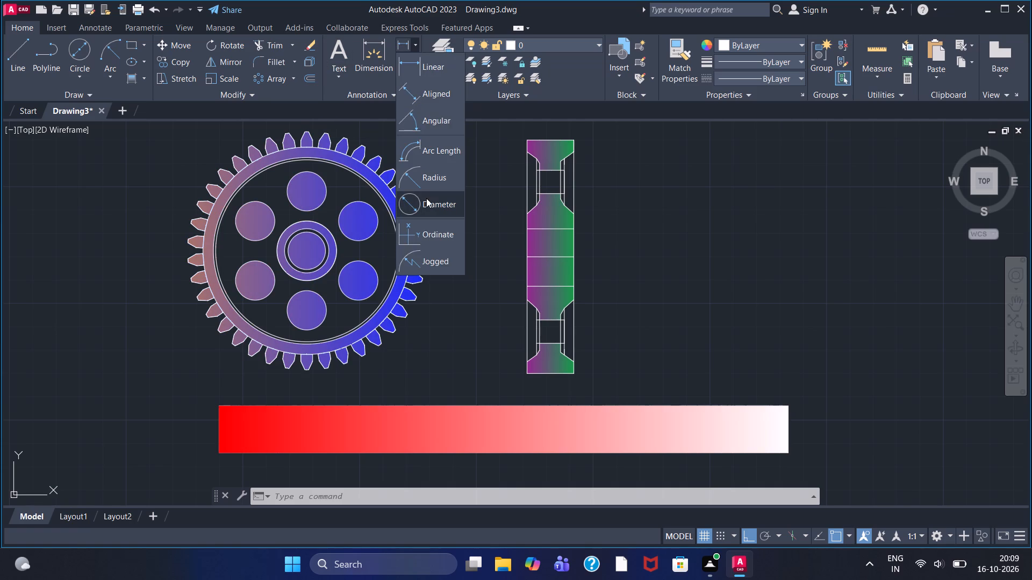
click(433, 210)
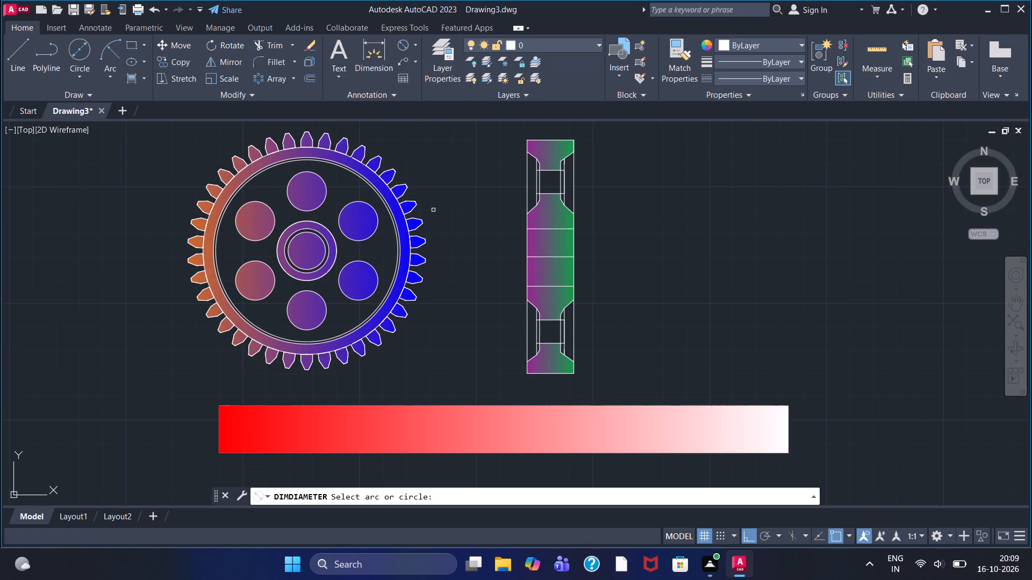
click(388, 187)
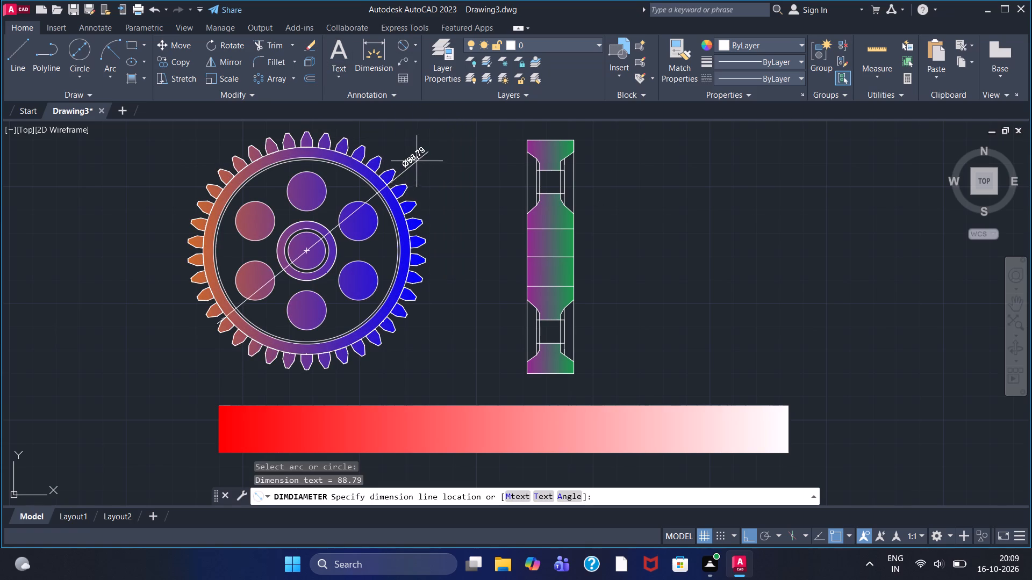
click(418, 160)
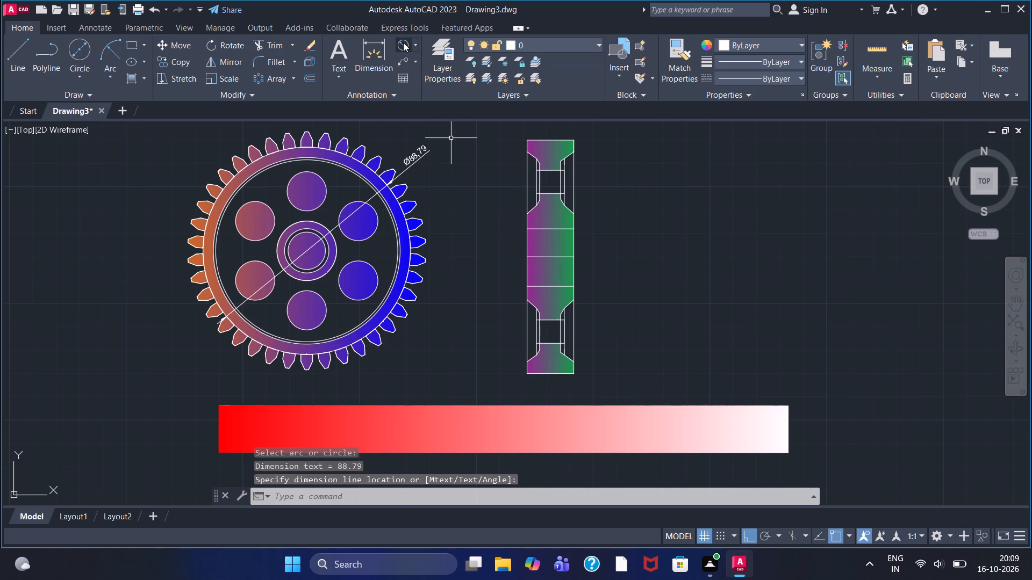
Add diameter dimensions to the two closely spaced inner rim circles, placing their text beyond the gear's upper-right teeth.
click(403, 42)
scroll(390, 214, up, 2)
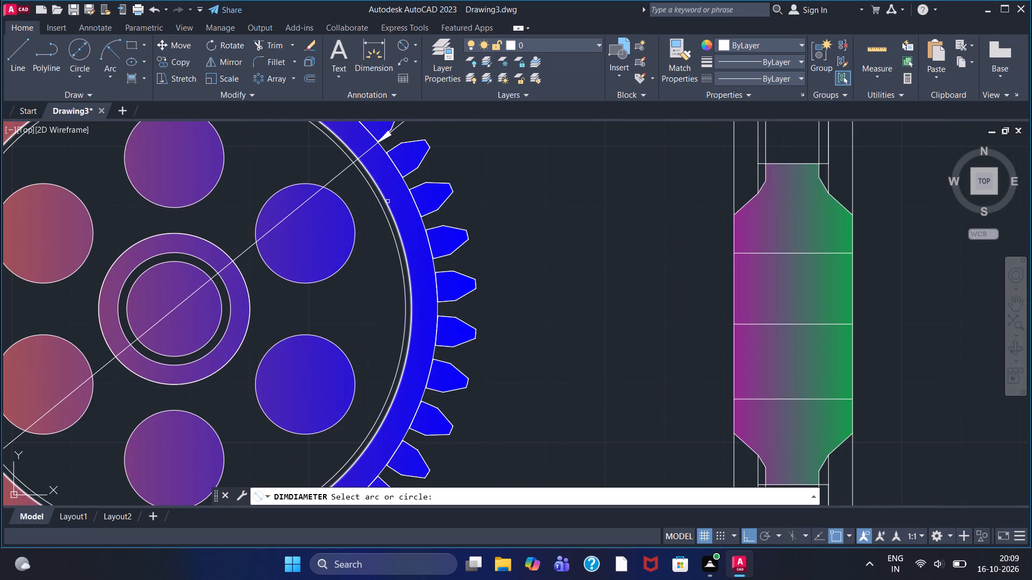
click(388, 201)
click(479, 174)
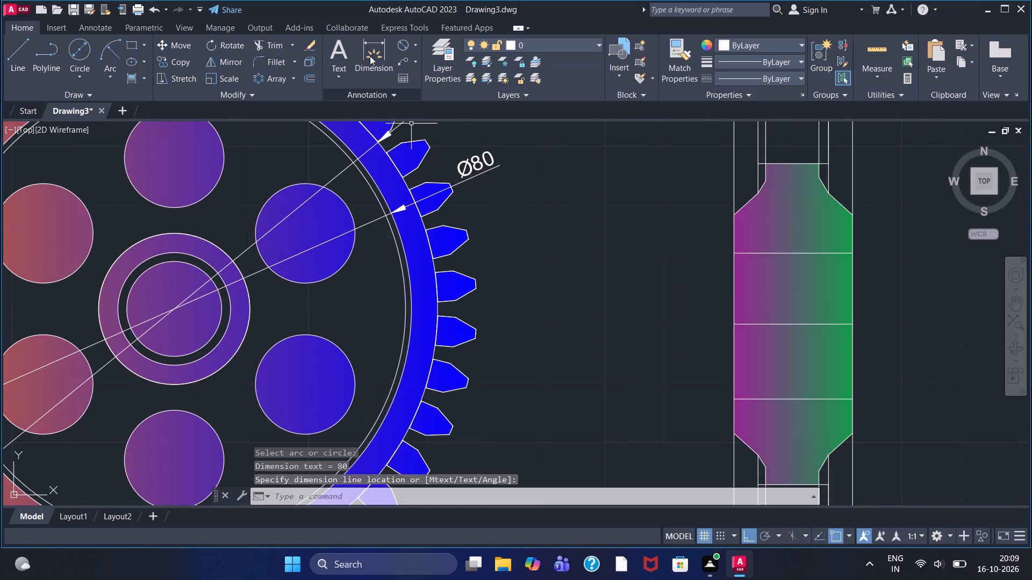
click(408, 46)
click(402, 261)
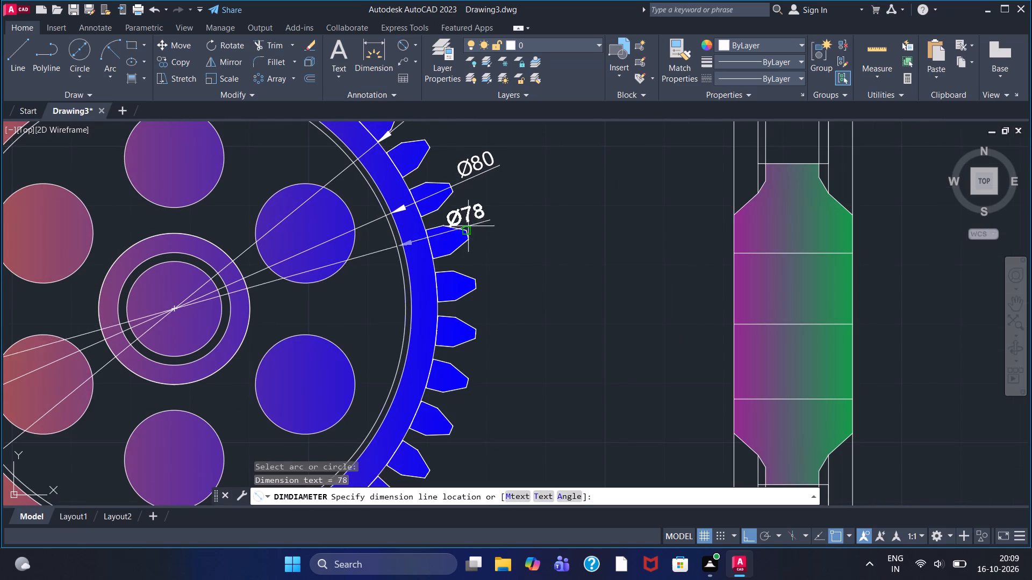
click(493, 204)
Add a diameter dimension to the outer hub circle, placing its text above the gear's upper-right teeth.
scroll(419, 256, down, 2)
scroll(319, 213, up, 1)
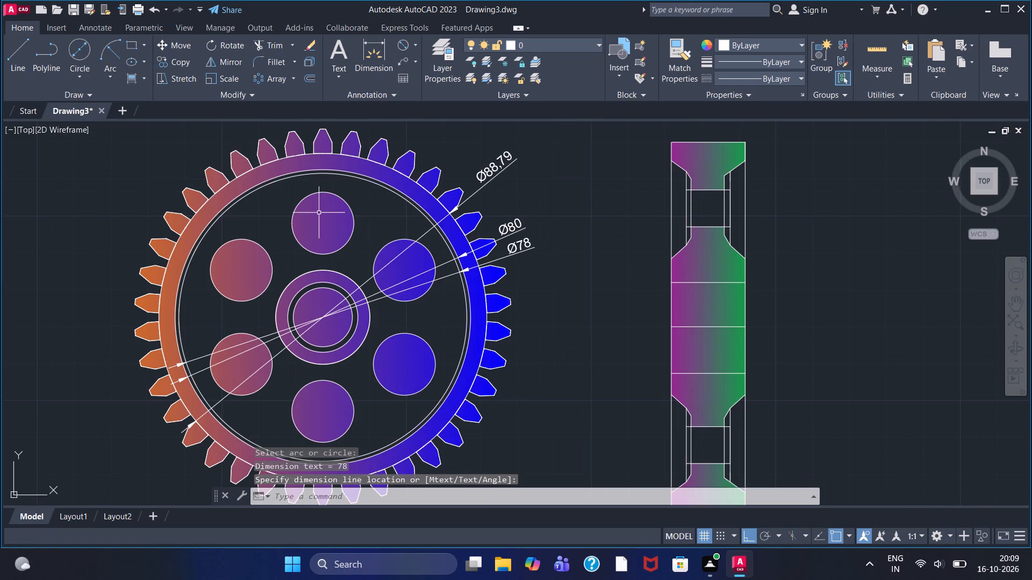
scroll(319, 213, down, 1)
click(400, 49)
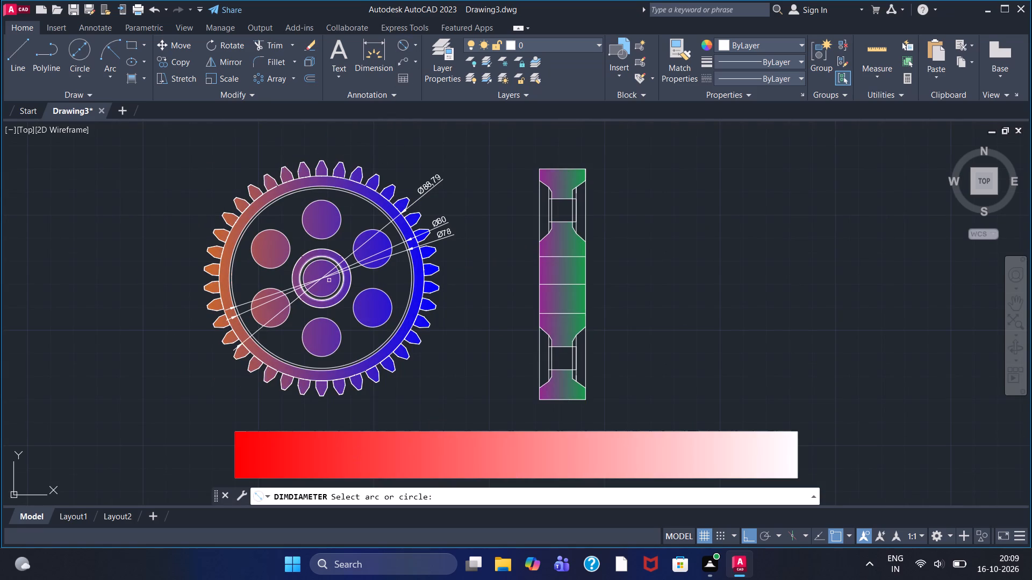
click(337, 254)
click(397, 165)
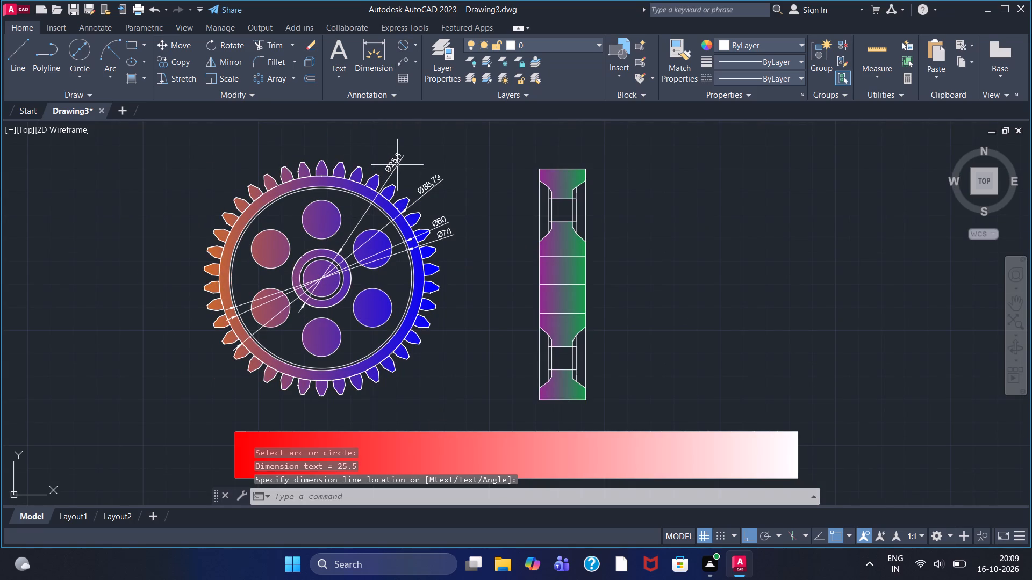
Add diameter dimensions to the hub ring's inner circle and the central bore circle, placing their text beyond the gear's right-hand teeth.
click(403, 40)
scroll(343, 286, up, 3)
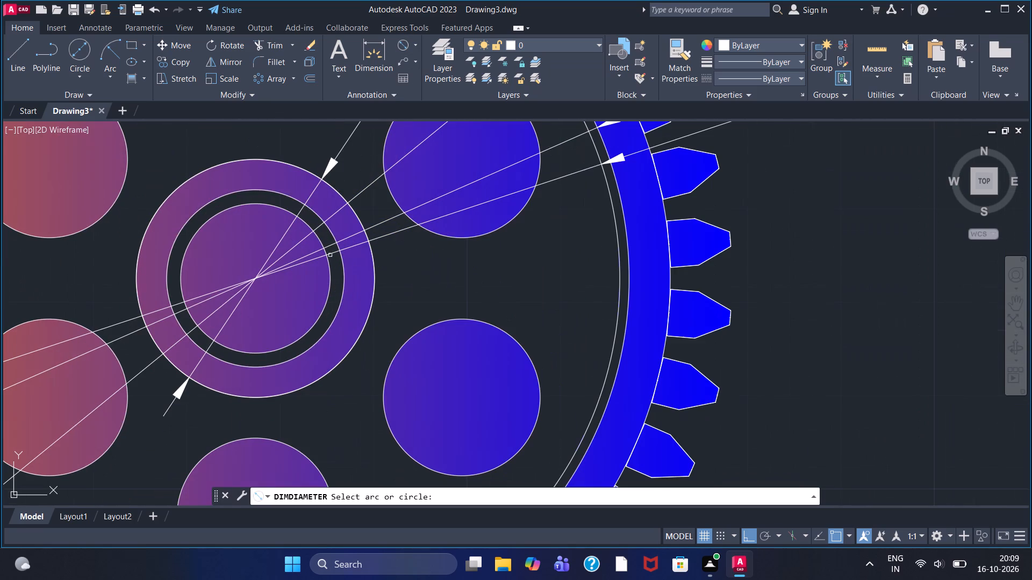
click(302, 200)
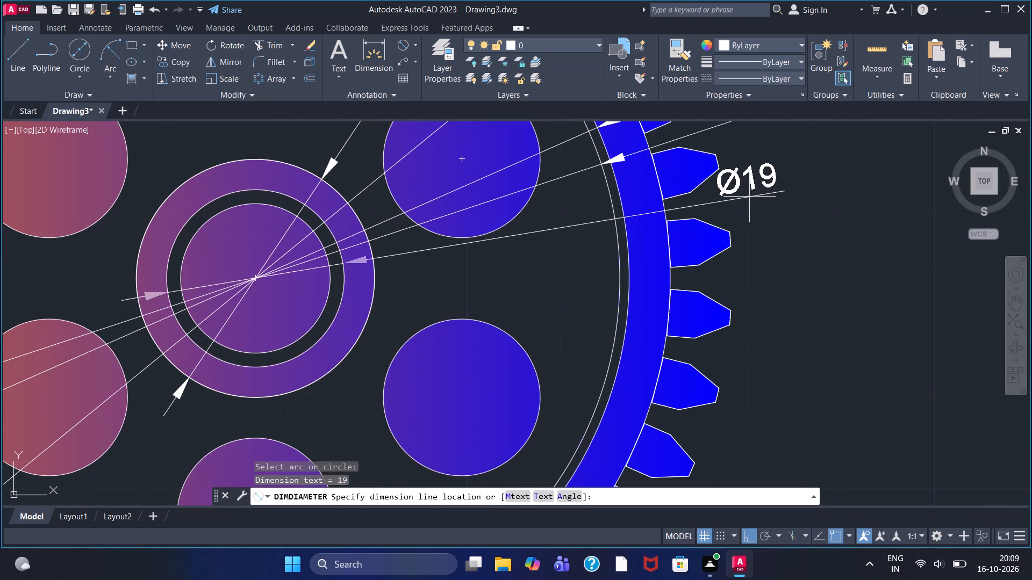
click(750, 197)
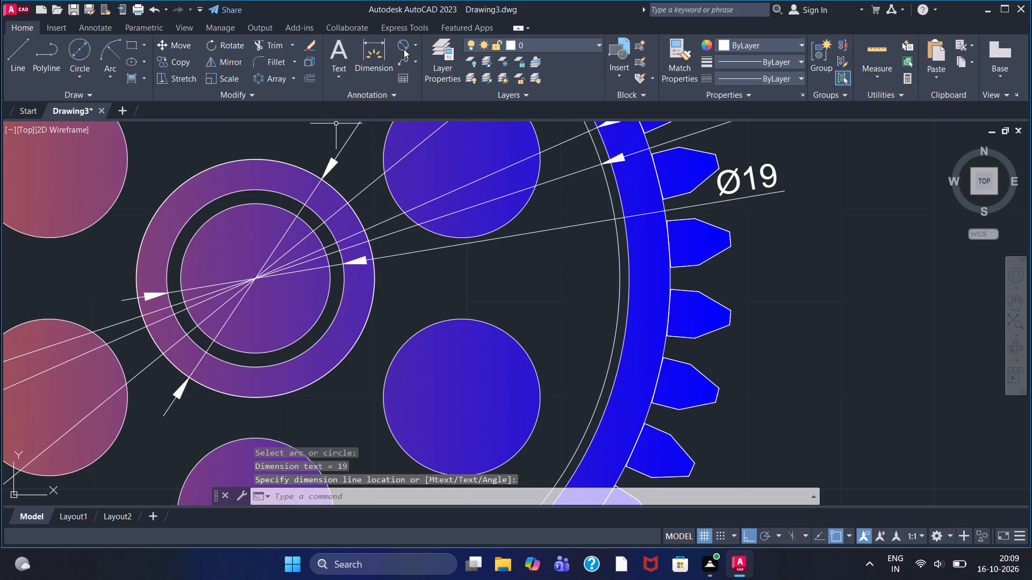
click(404, 49)
click(324, 306)
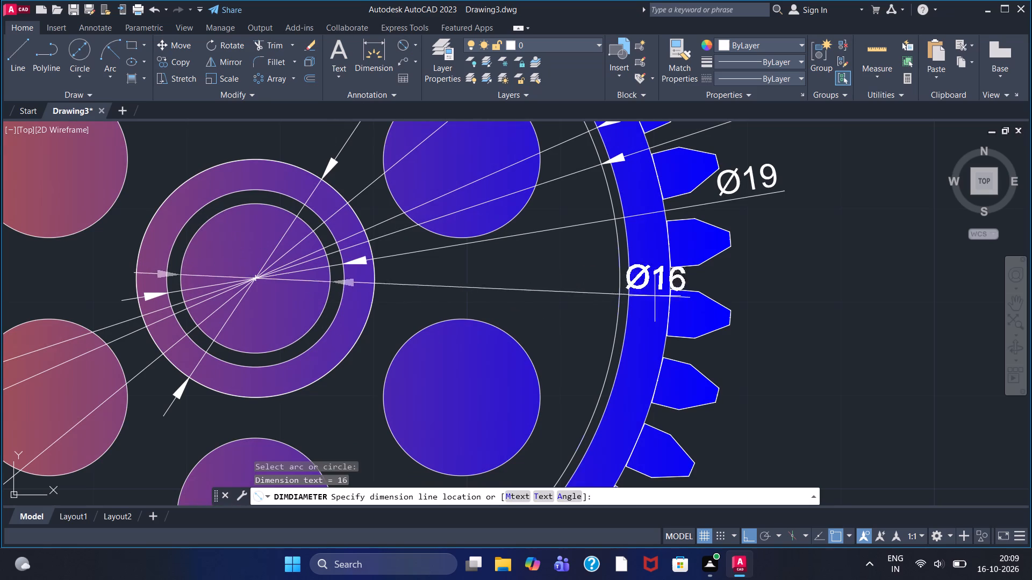
click(763, 269)
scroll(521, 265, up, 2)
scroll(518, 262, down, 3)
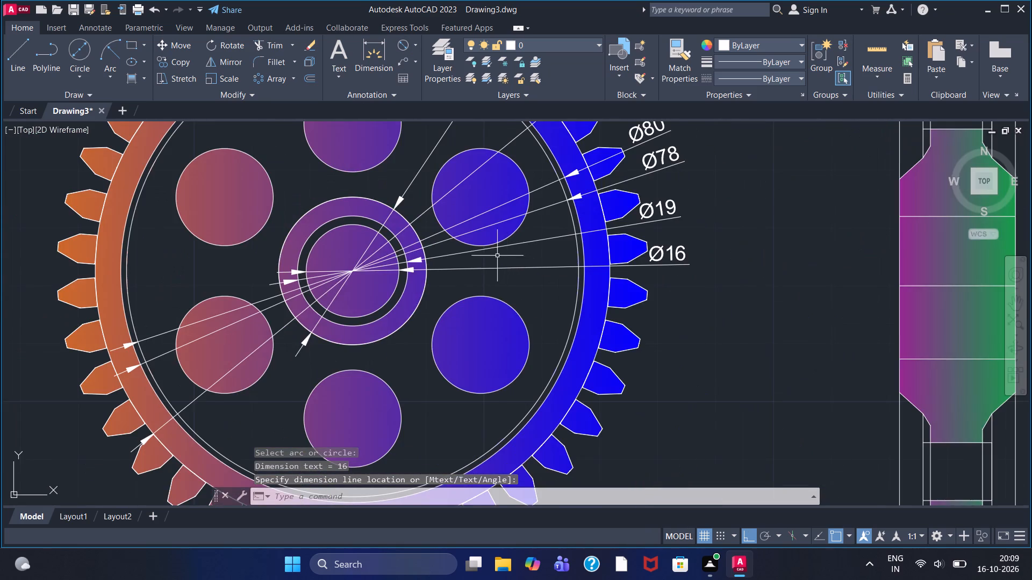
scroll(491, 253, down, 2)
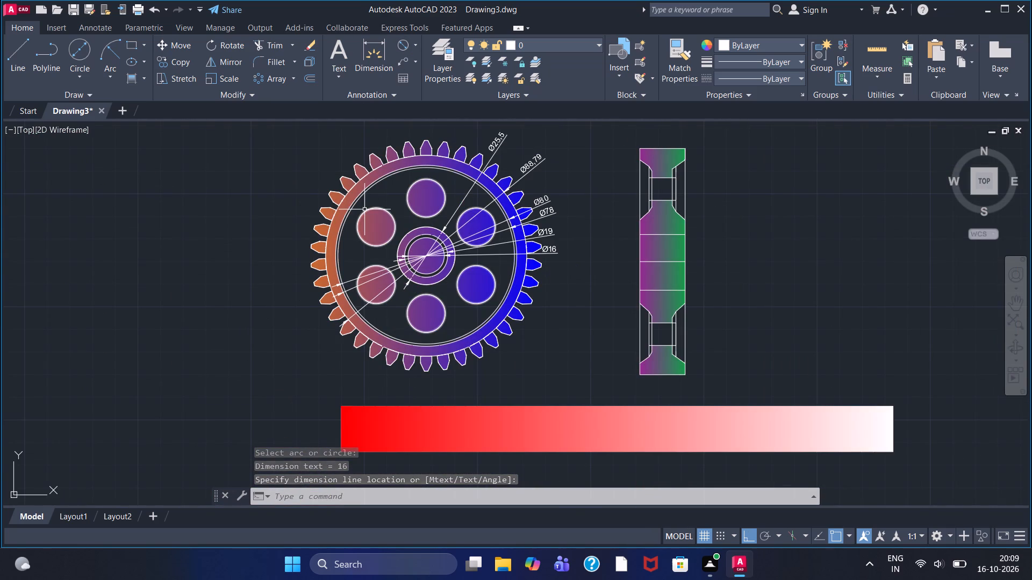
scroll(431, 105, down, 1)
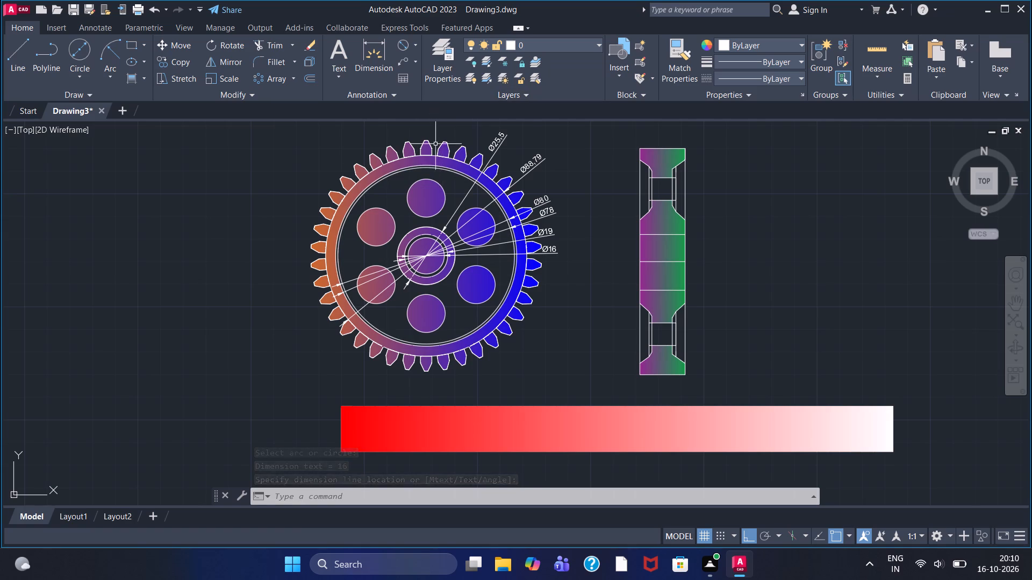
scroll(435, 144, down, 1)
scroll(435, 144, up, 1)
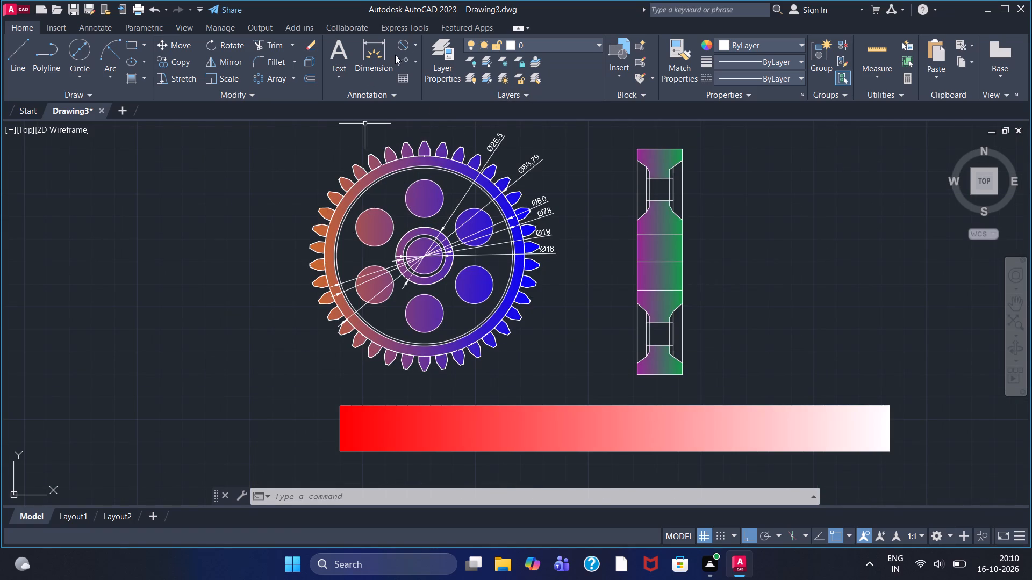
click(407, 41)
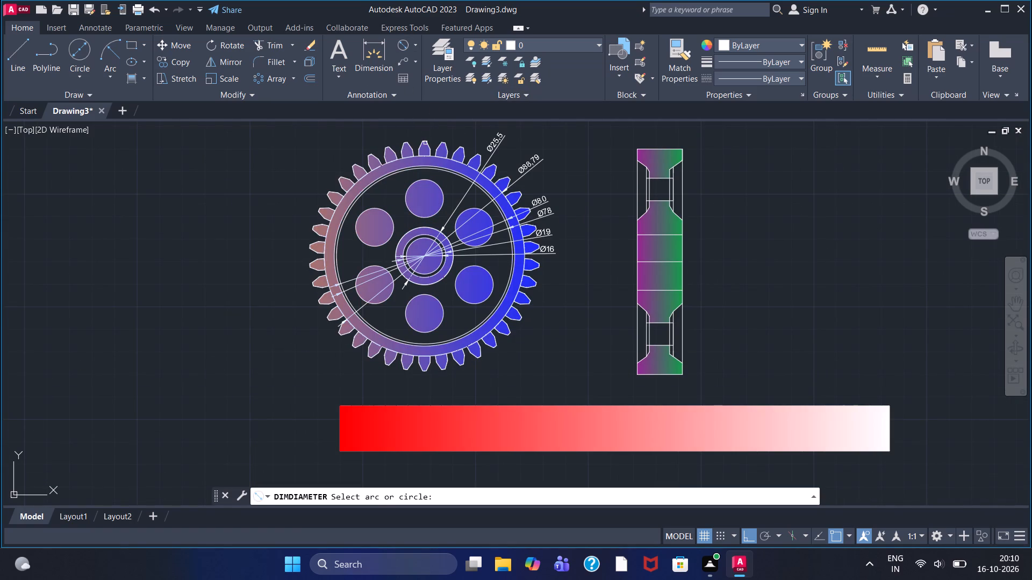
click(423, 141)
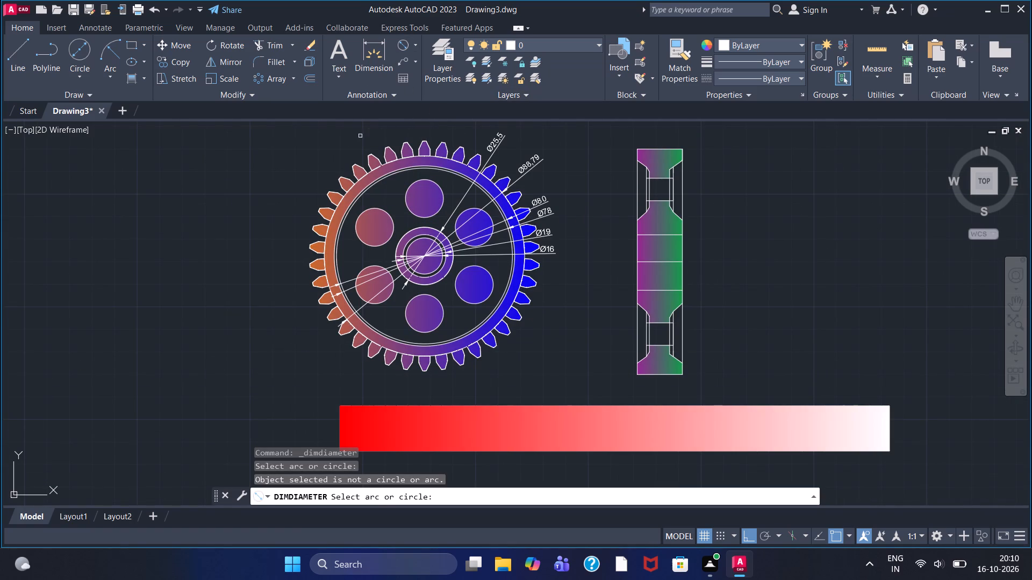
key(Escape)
Review the whole drawing: the dimensioned gear, its side view and the gradient strip.
scroll(522, 272, up, 2)
scroll(513, 258, down, 2)
scroll(334, 255, down, 1)
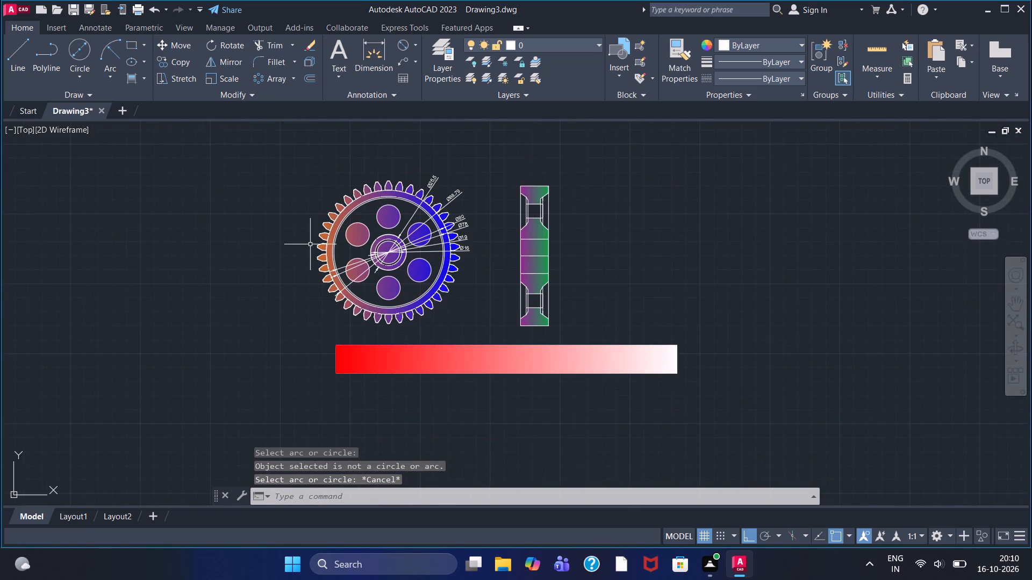
scroll(324, 265, up, 1)
scroll(321, 265, down, 1)
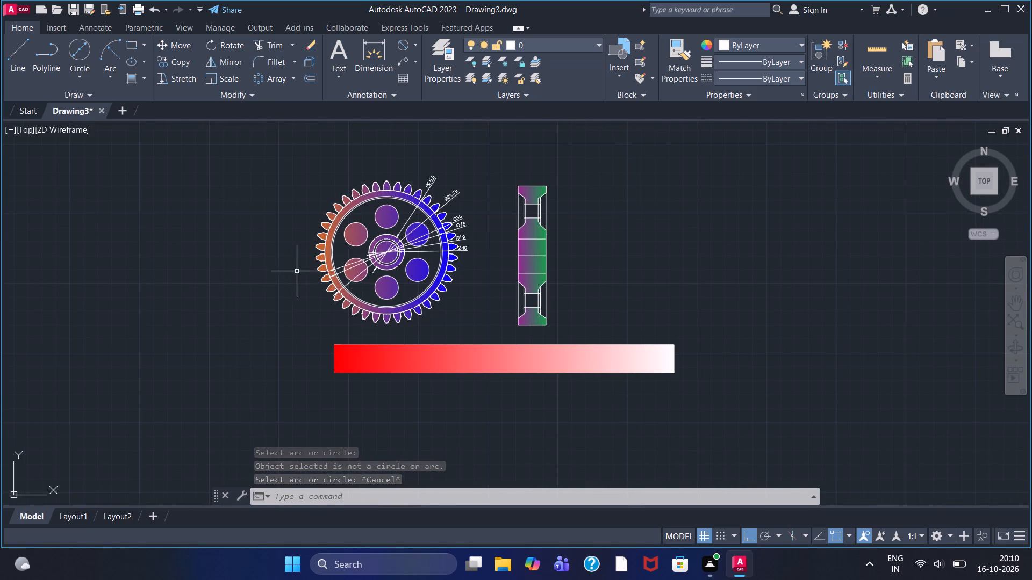
scroll(295, 259, down, 1)
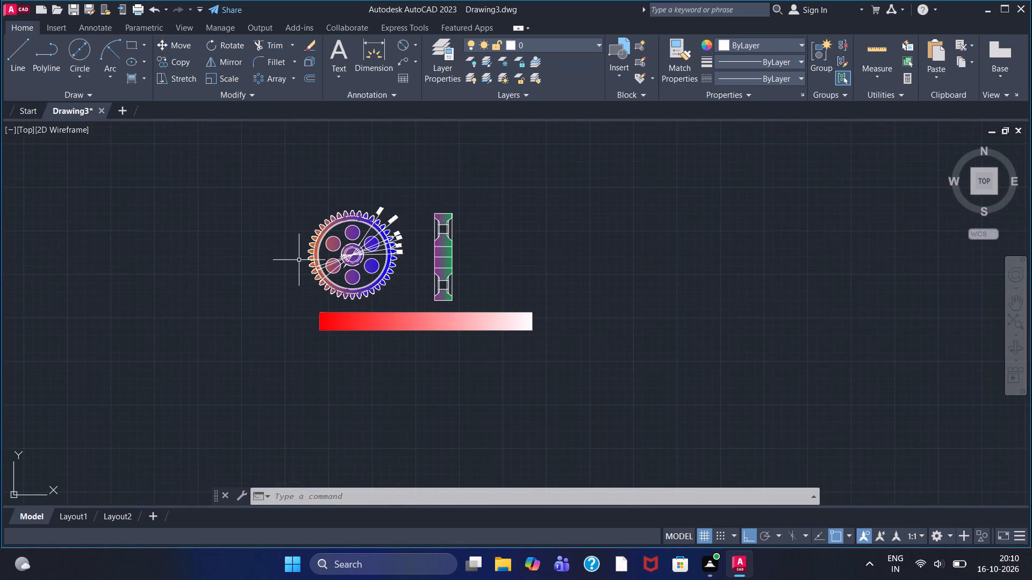
middle_drag(299, 257, 240, 232)
scroll(286, 216, up, 2)
scroll(286, 216, down, 1)
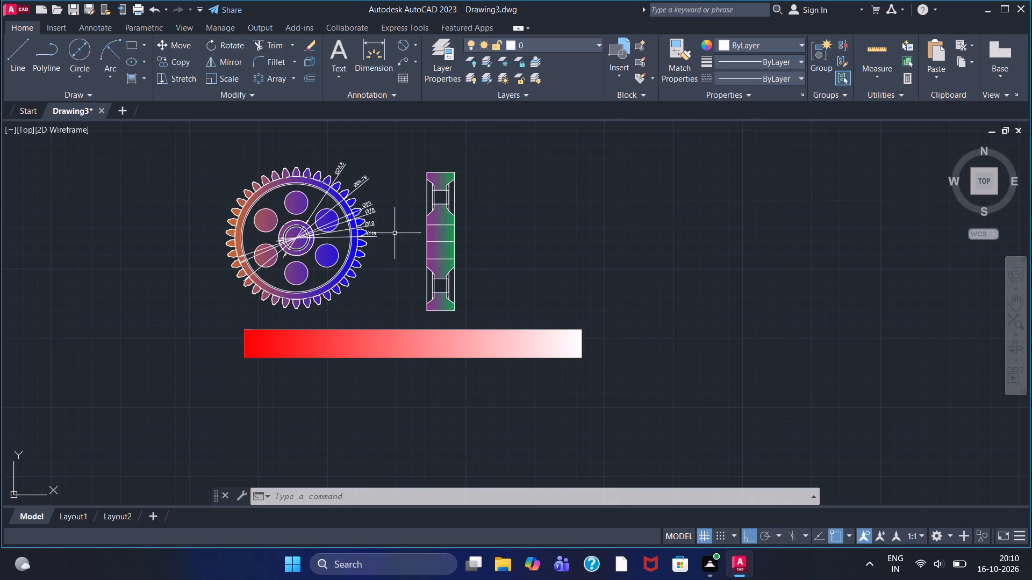
scroll(391, 219, up, 1)
scroll(391, 219, down, 1)
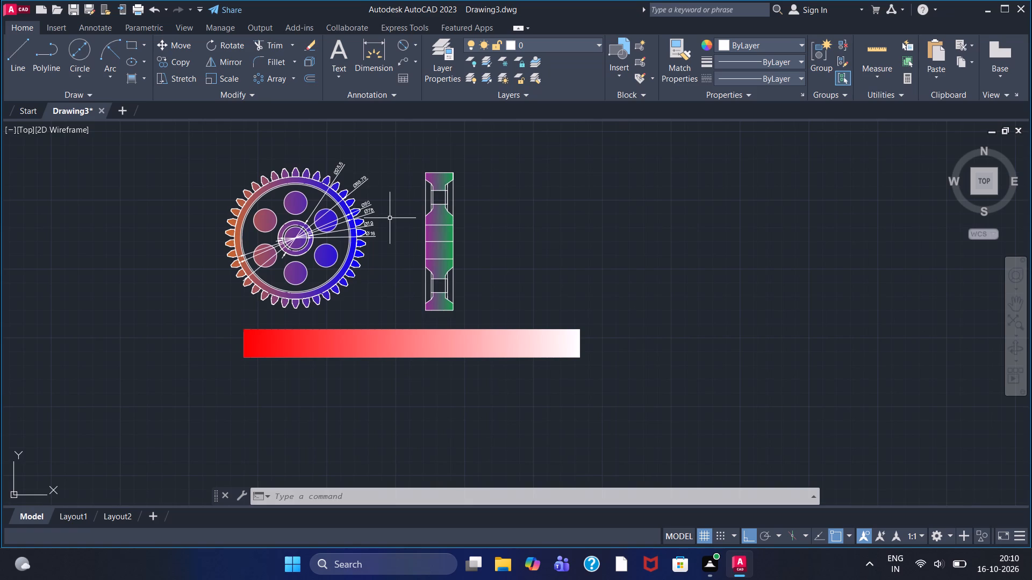
Save the drawing in the Documents folder as "Lightweight Spur Gear - 40 Tooth.dwg".
key(ctrl+s)
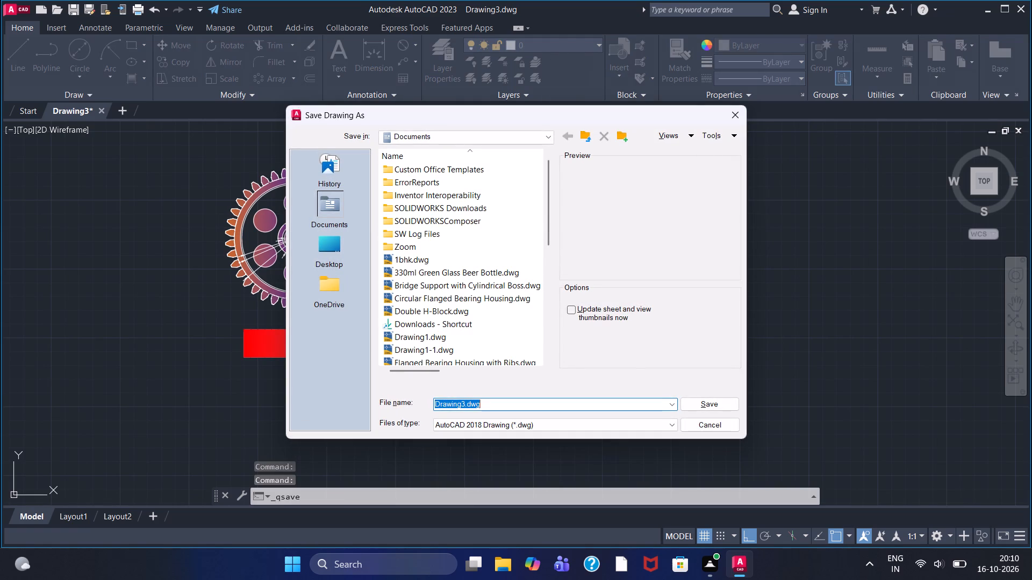
drag(467, 404, 383, 397)
key(BackSpace)
key(ctrl+v)
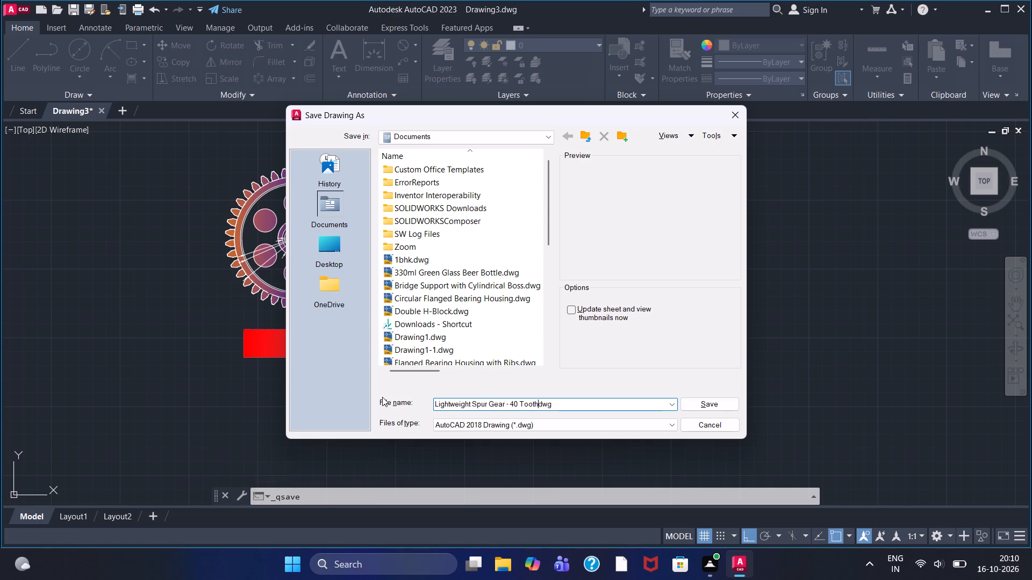
key(period)
click(716, 399)
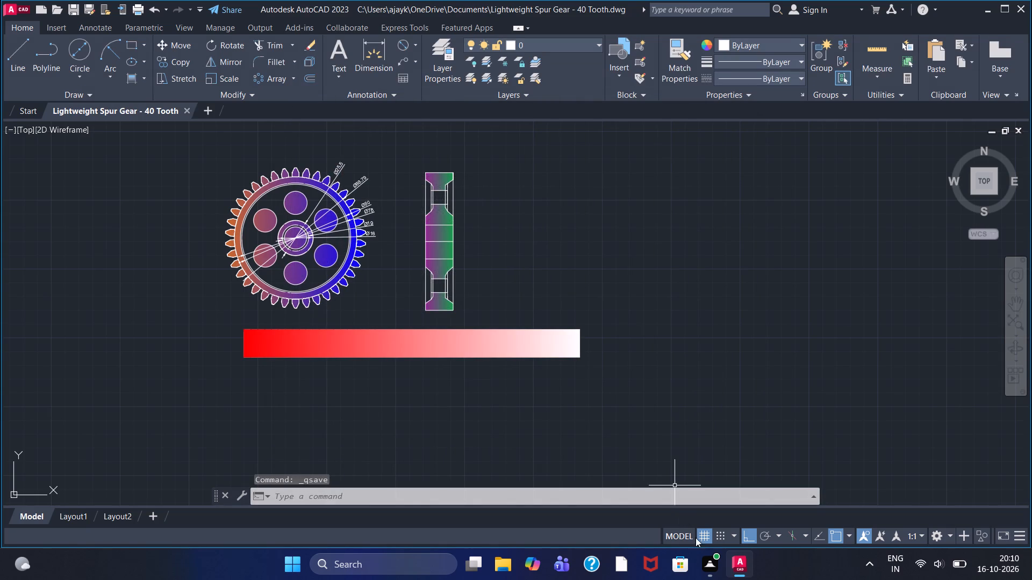